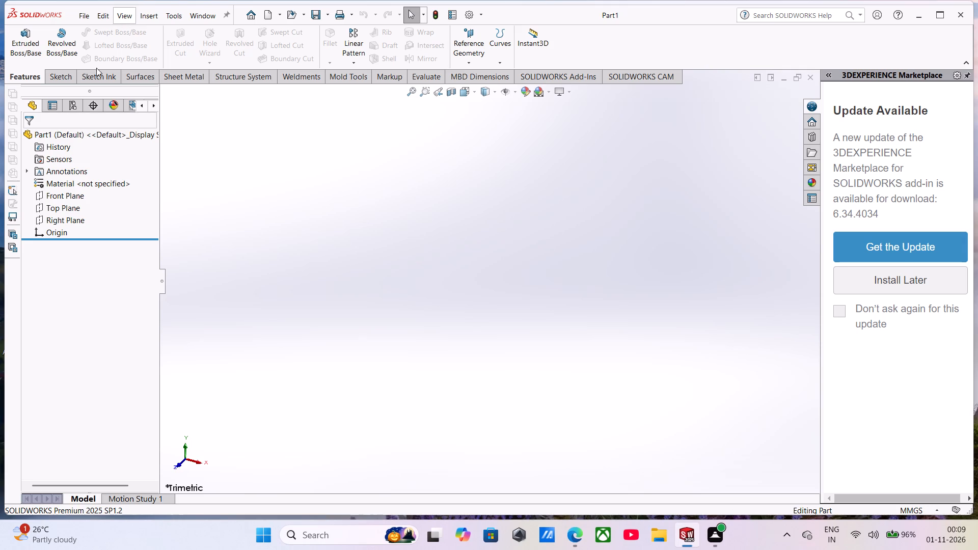
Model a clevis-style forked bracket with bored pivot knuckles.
Start a sketch on the Top Plane and draw an 88 mm vertical midpoint line centred on the origin.
left_click(56, 74)
left_click(91, 32)
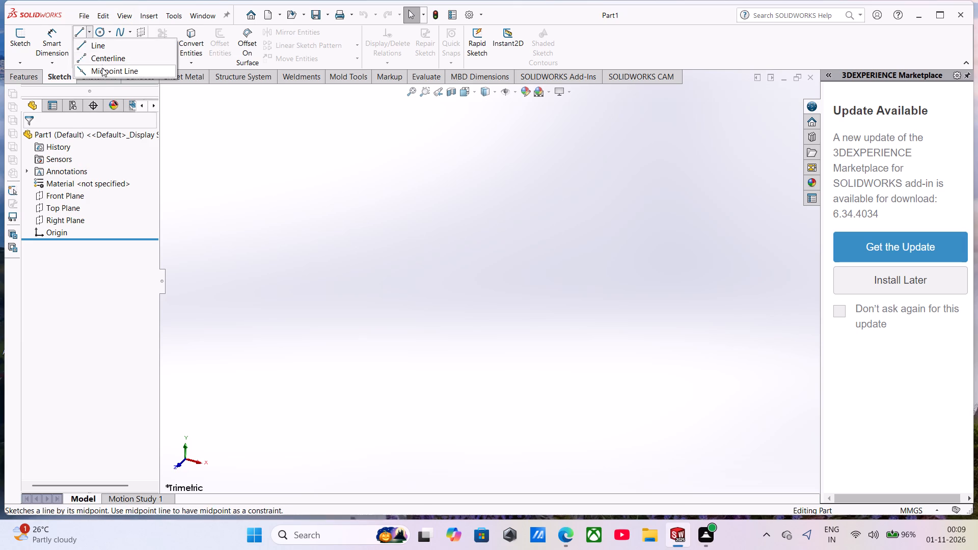
left_click(102, 74)
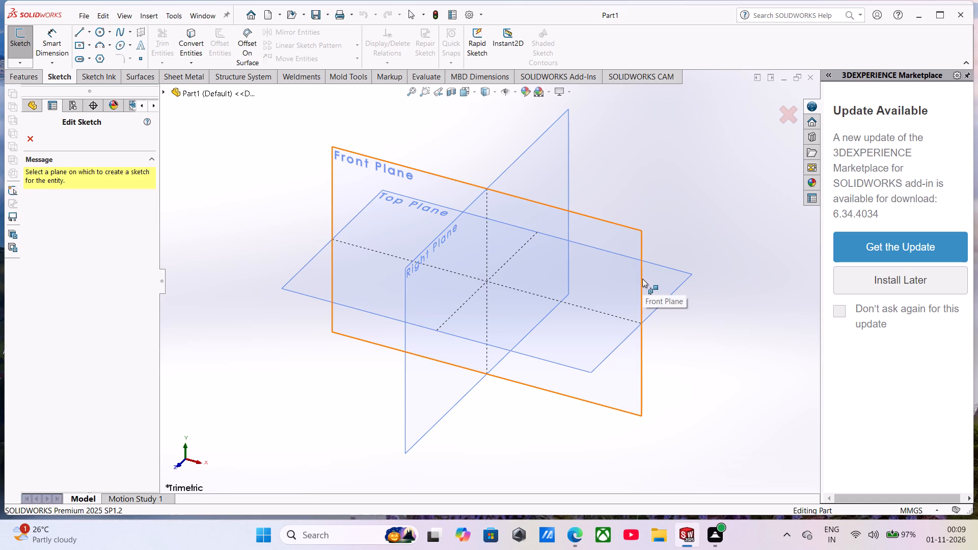
left_click(665, 299)
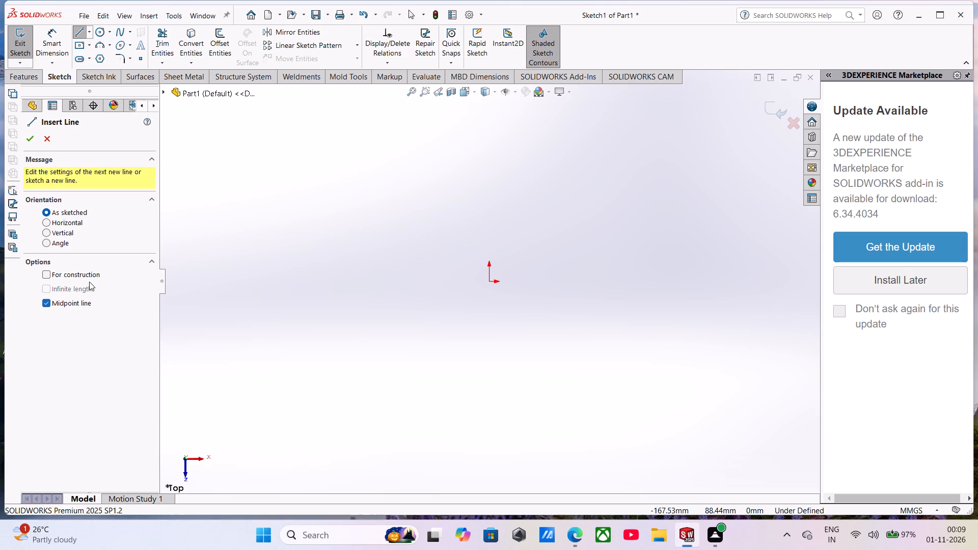
left_click(490, 283)
left_click(491, 341)
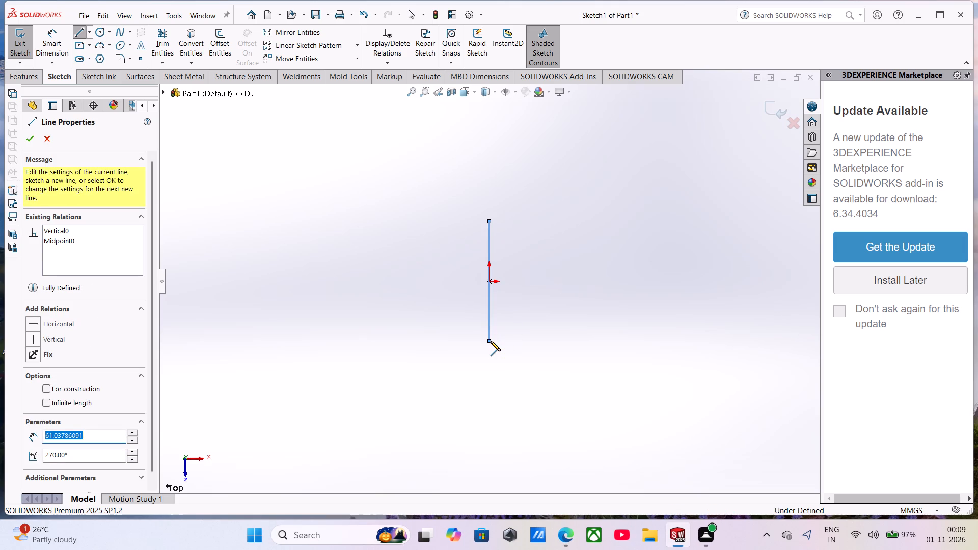
type("88")
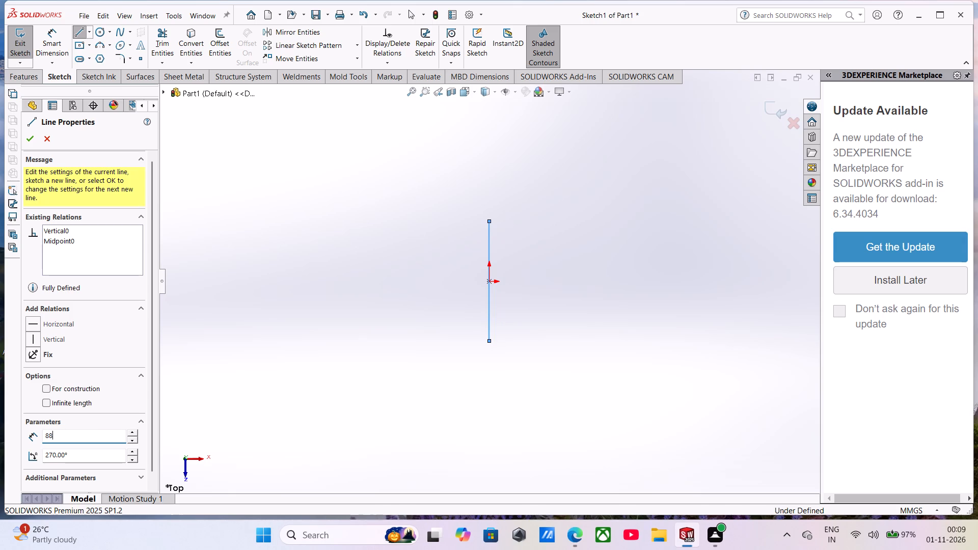
key("Return")
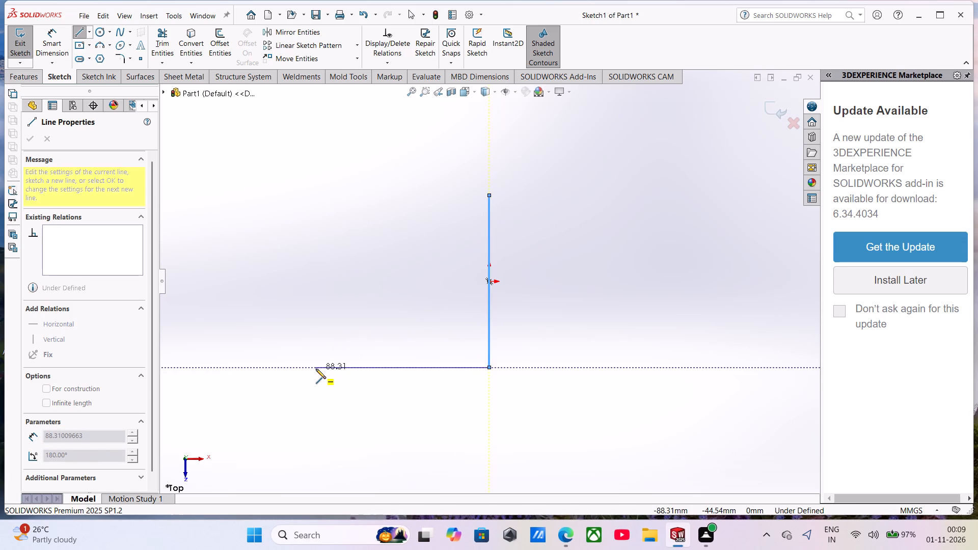
Draw a horizontal line about 103 mm long leftward from the lower end of the vertical line.
type("64")
key("Return")
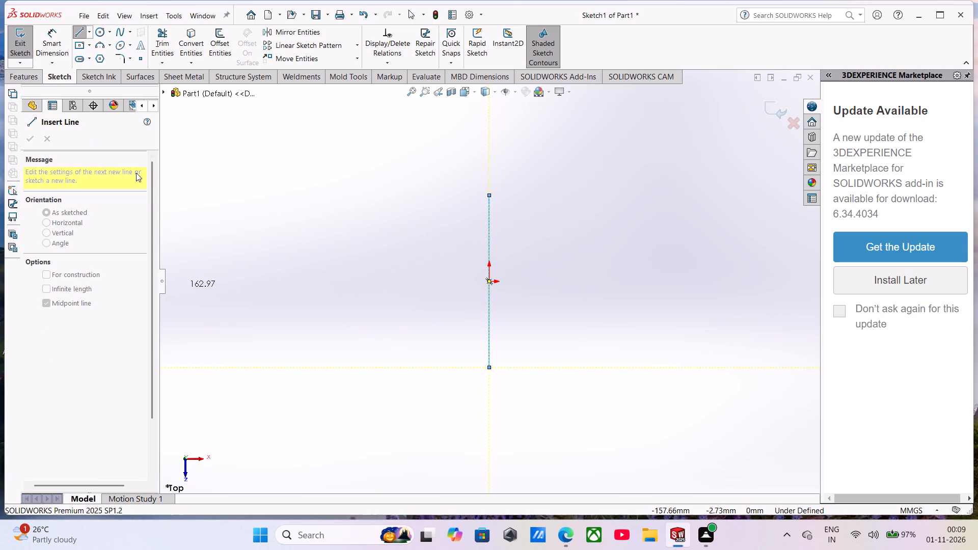
left_click(286, 366)
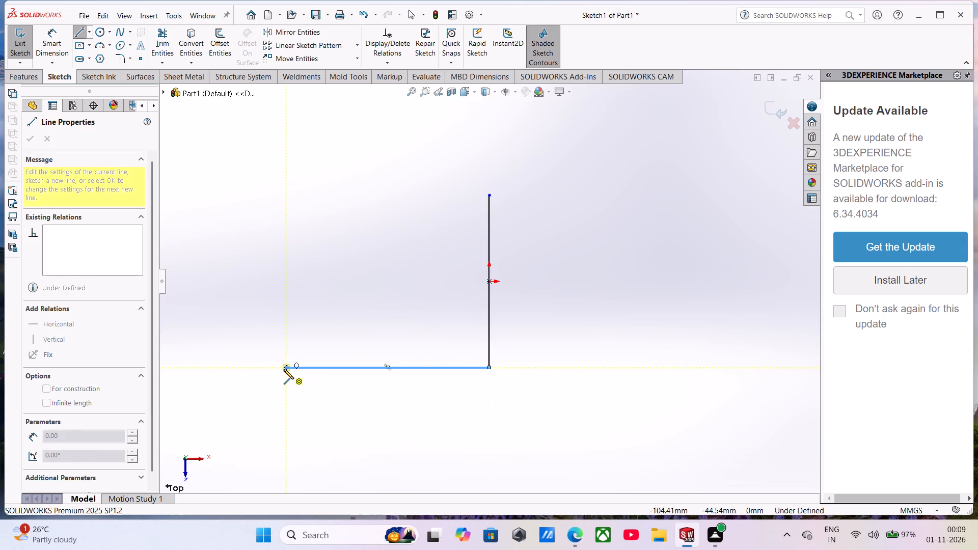
key("Escape")
Dimension the bottom horizontal line to 64 mm.
left_click(42, 37)
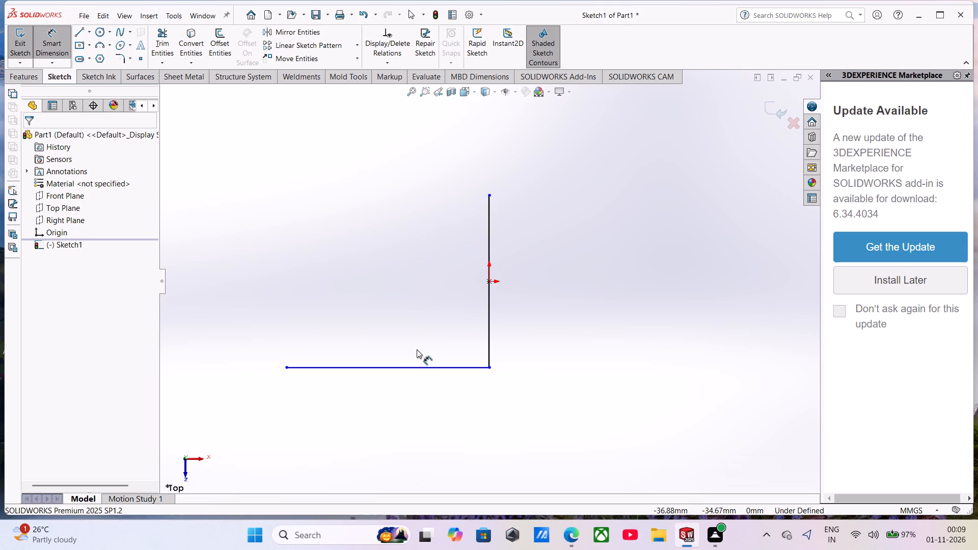
left_click(400, 368)
left_click(382, 421)
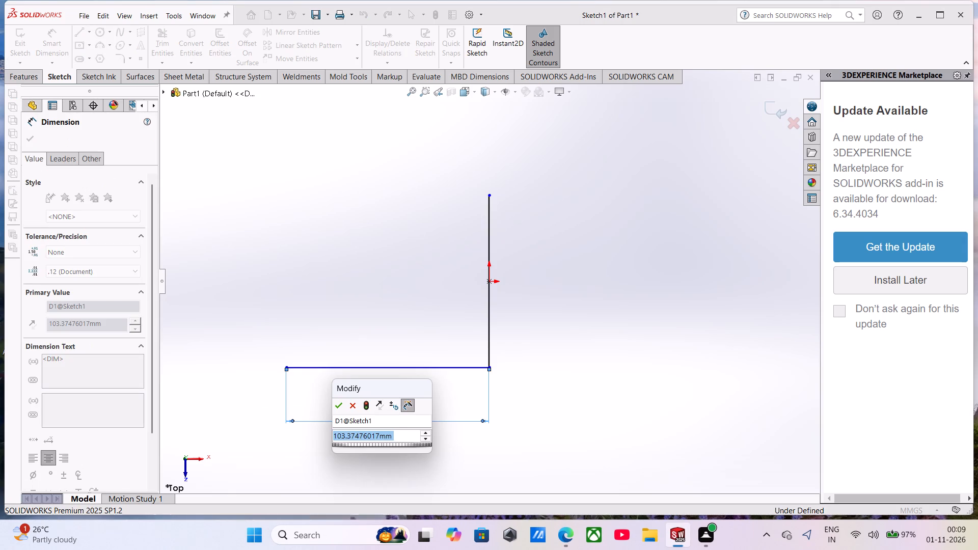
type("65")
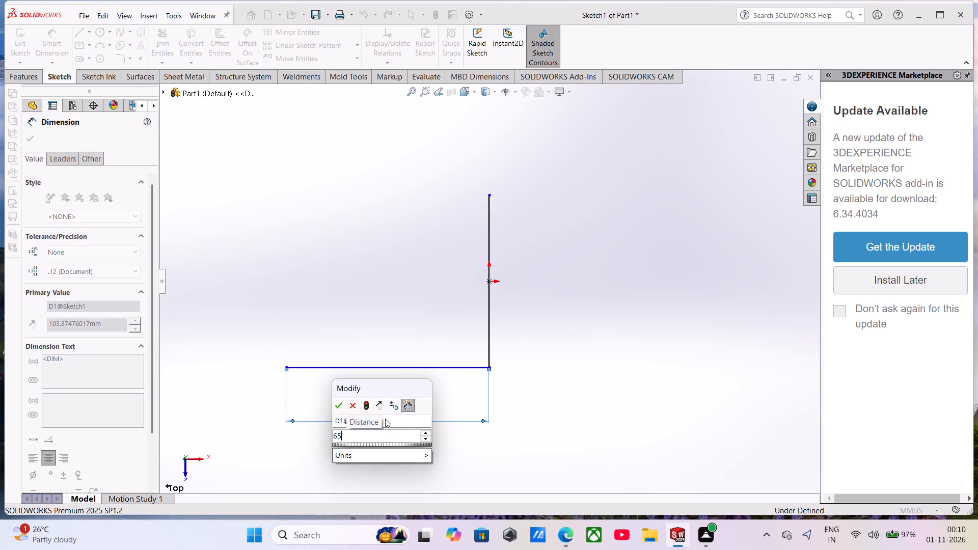
key("Left")
key("Delete")
key("4")
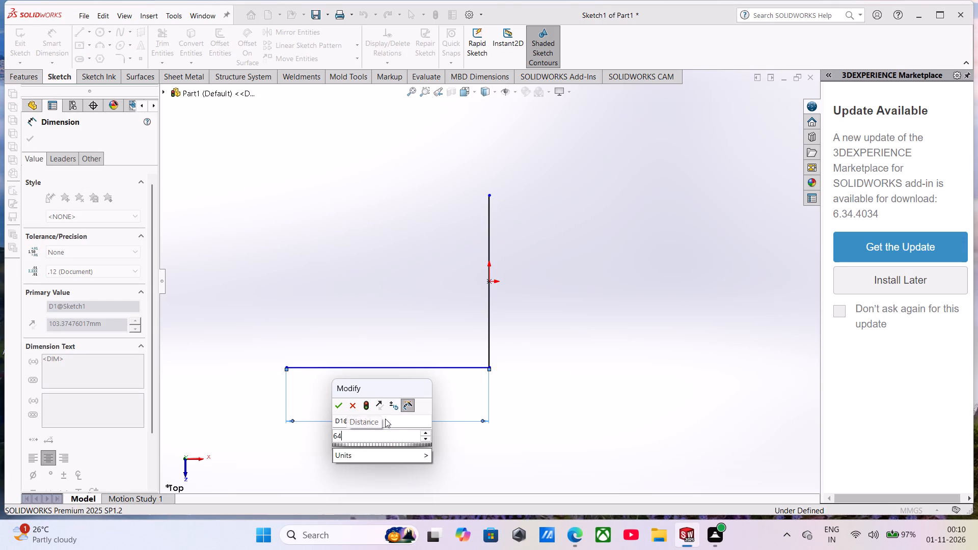
key("Return")
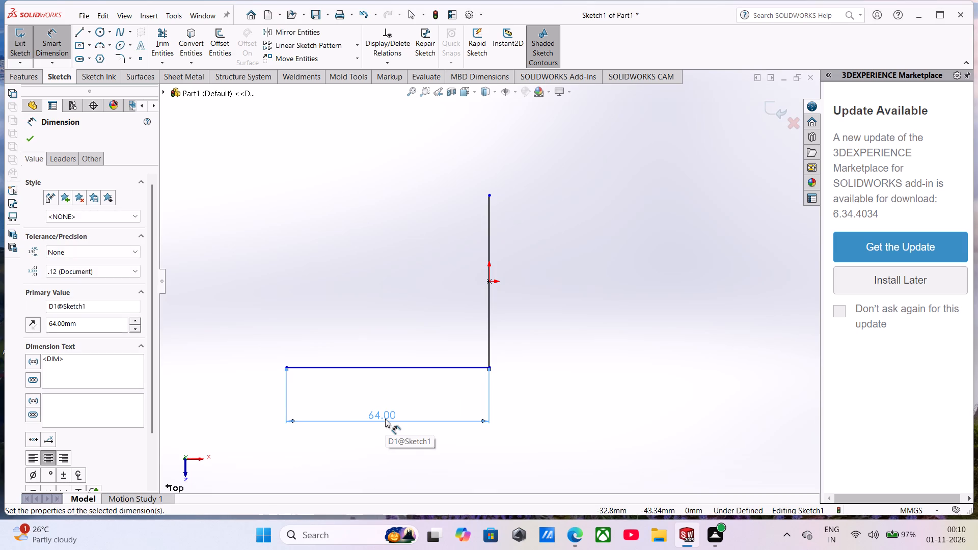
Close the rectangle with a 64 mm top horizontal line and a vertical line down to the bottom line's free end.
left_click(83, 31)
left_click(489, 197)
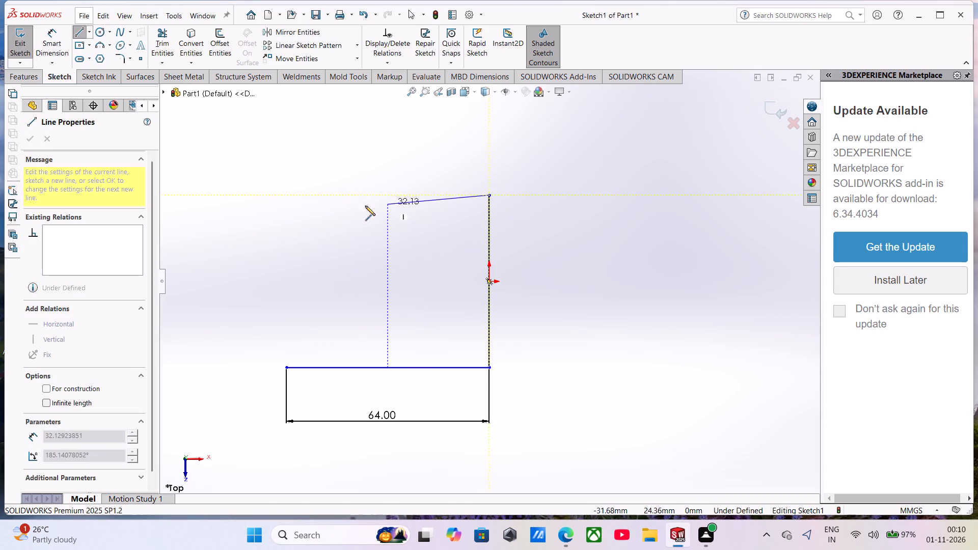
left_click(287, 194)
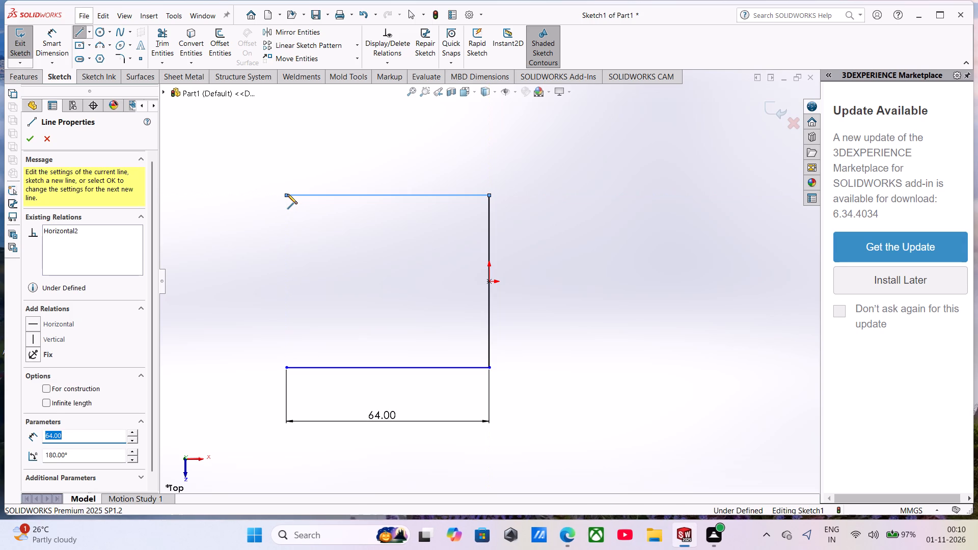
left_click(286, 369)
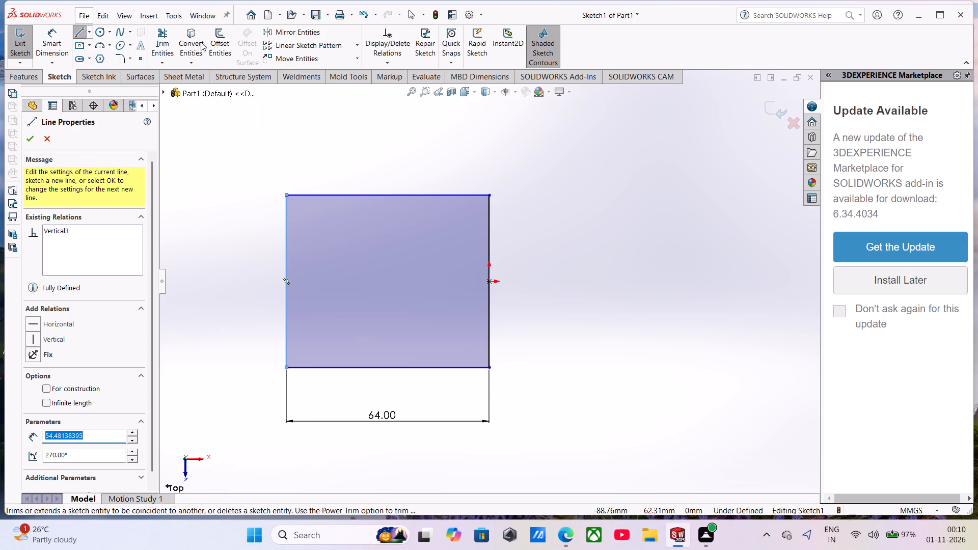
Turn off chain selection for Offset Entities without creating any offset.
left_click(208, 40)
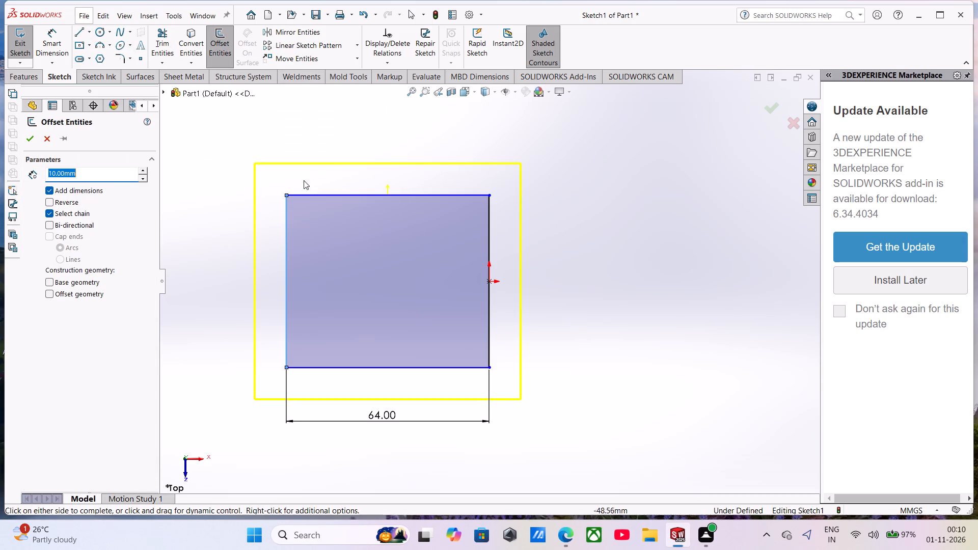
left_click(56, 215)
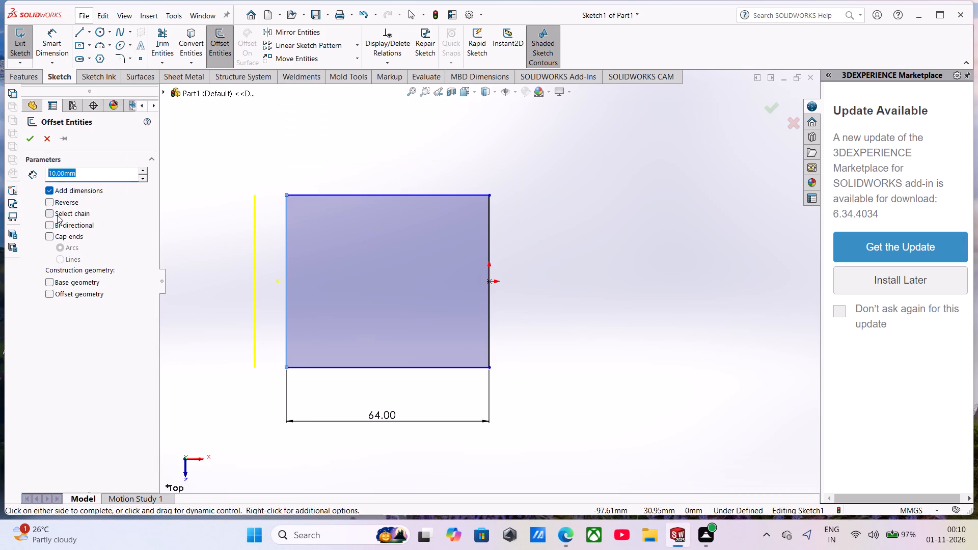
left_click(51, 137)
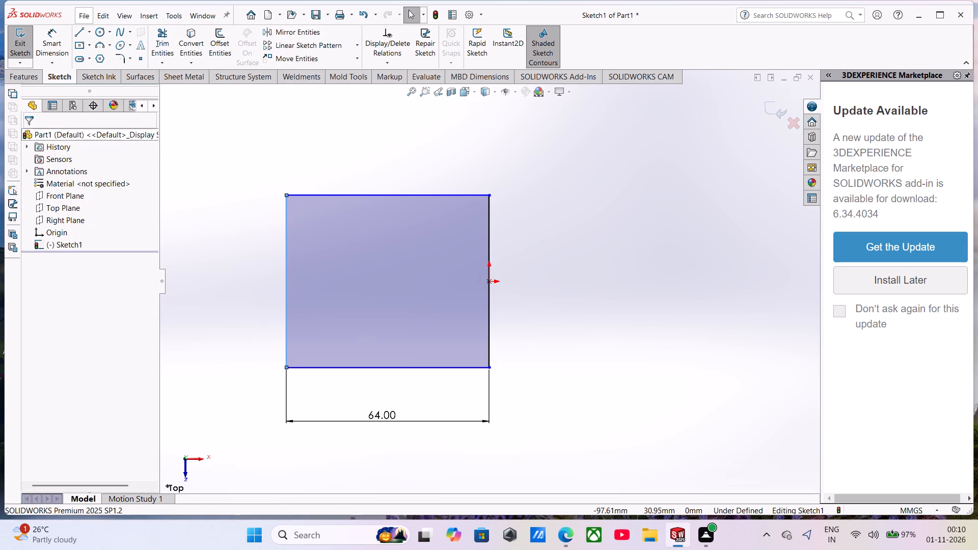
left_click(204, 44)
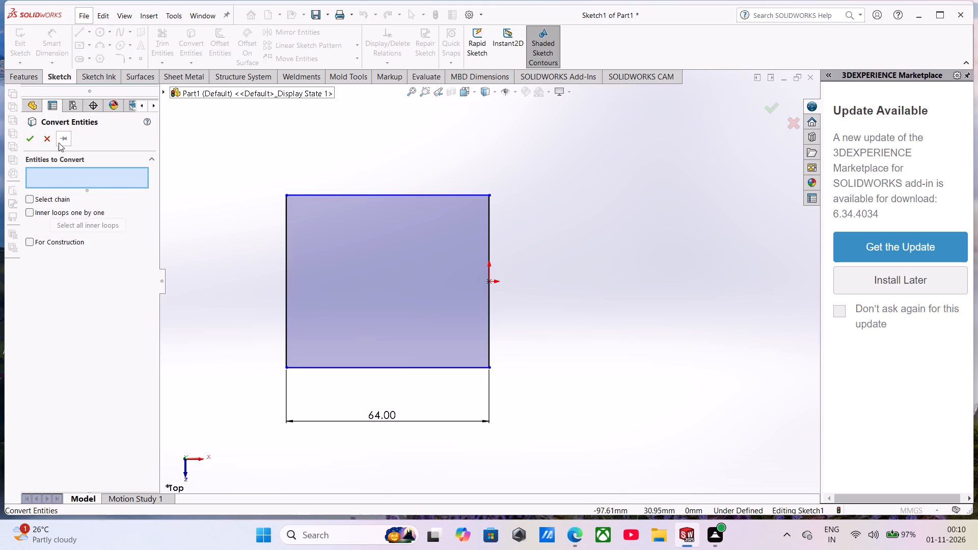
left_click(51, 143)
Set the offset distance to 22 mm and try offsetting the rectangle's top and bottom edges inward together.
left_click(210, 45)
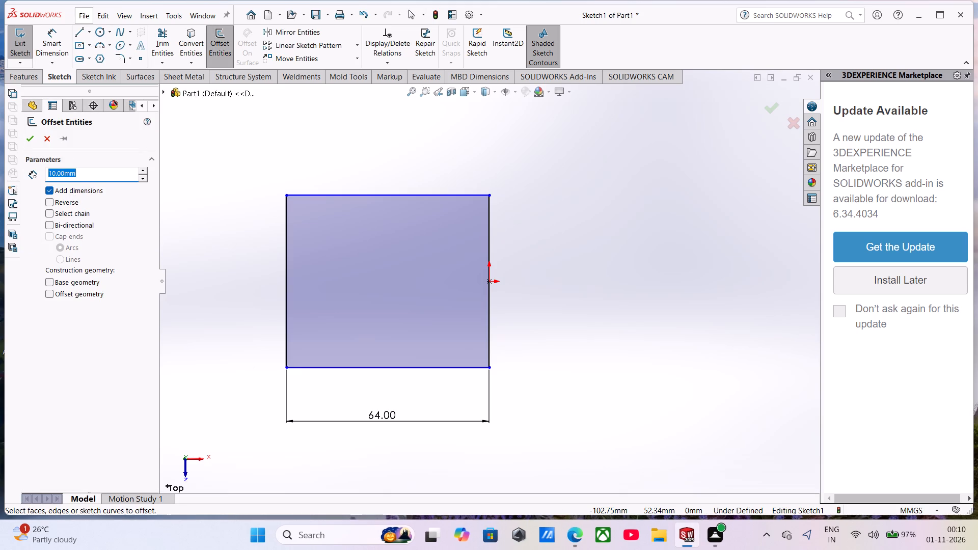
type("22")
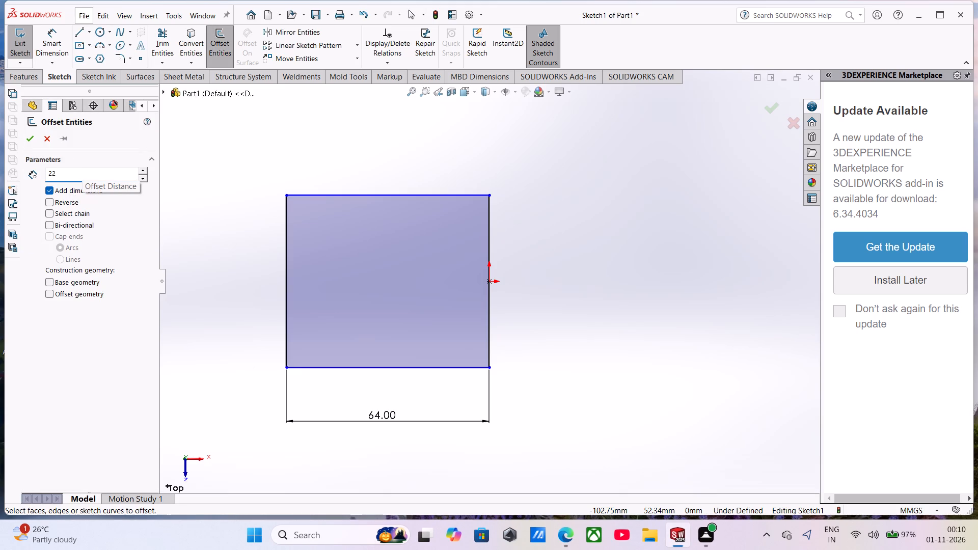
key("Return")
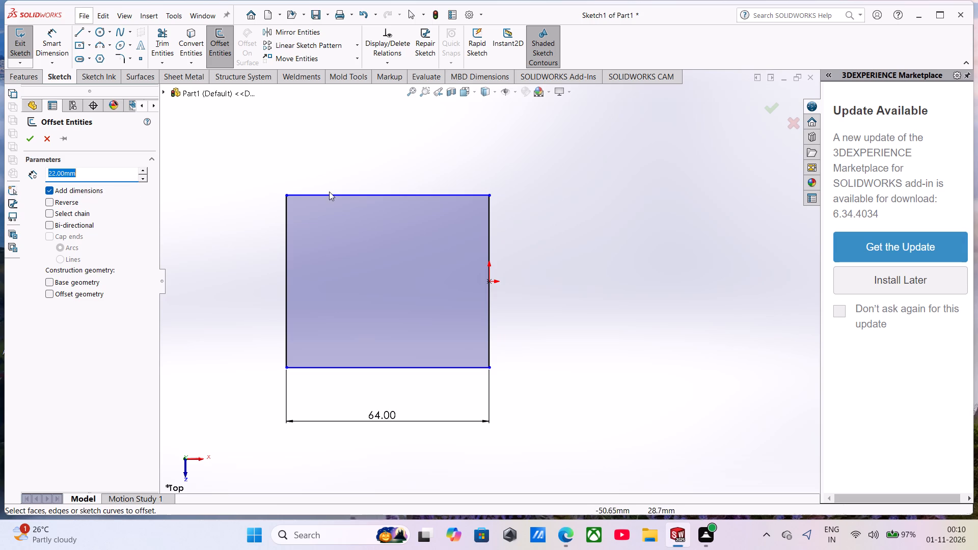
left_click(331, 194)
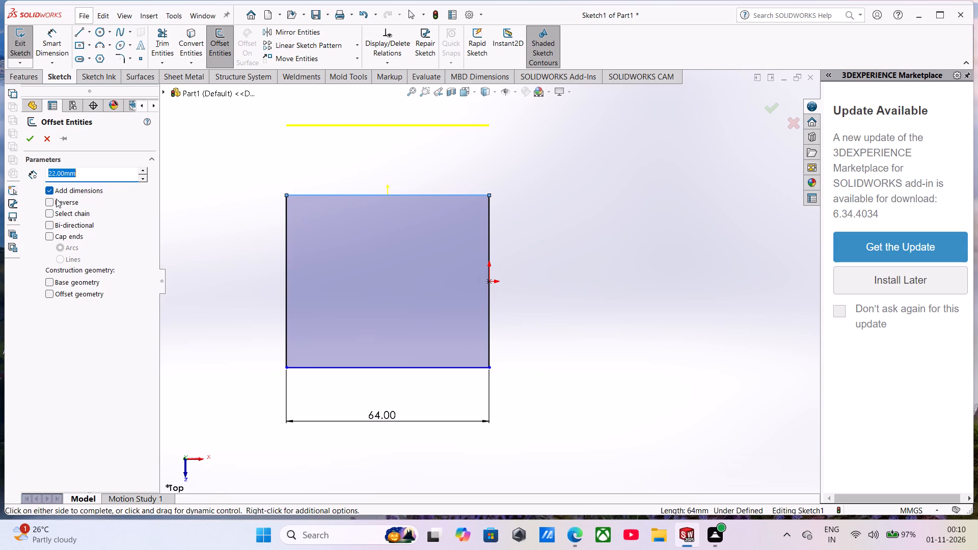
left_click(56, 199)
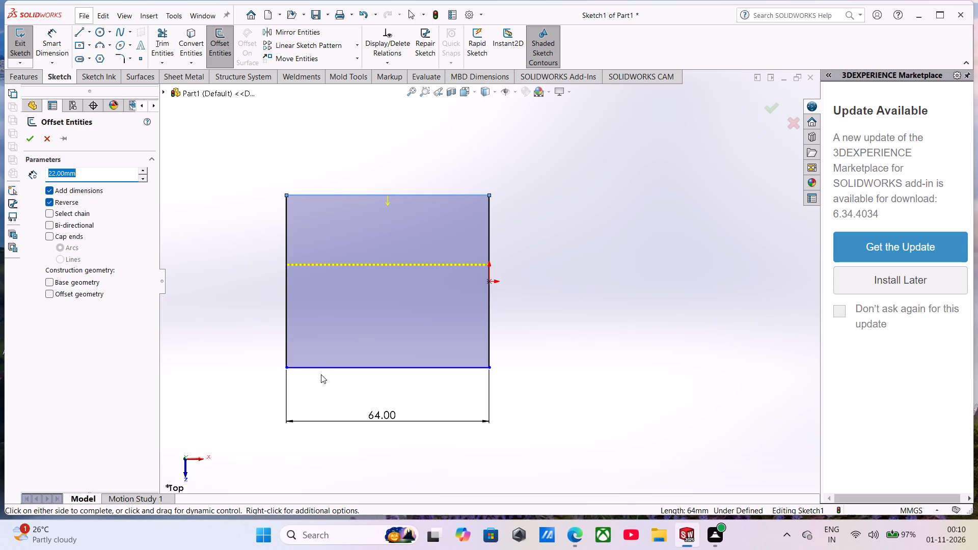
left_click(319, 370)
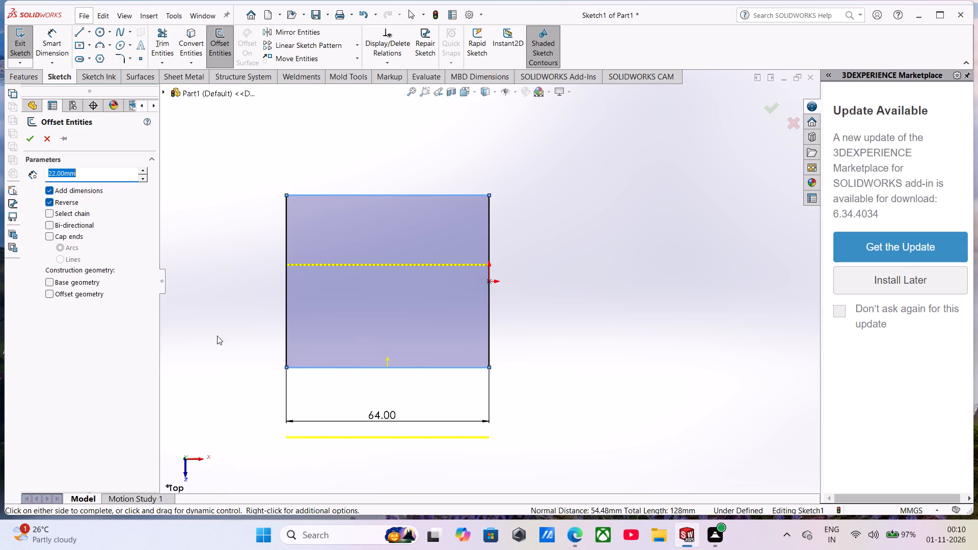
left_click(53, 202)
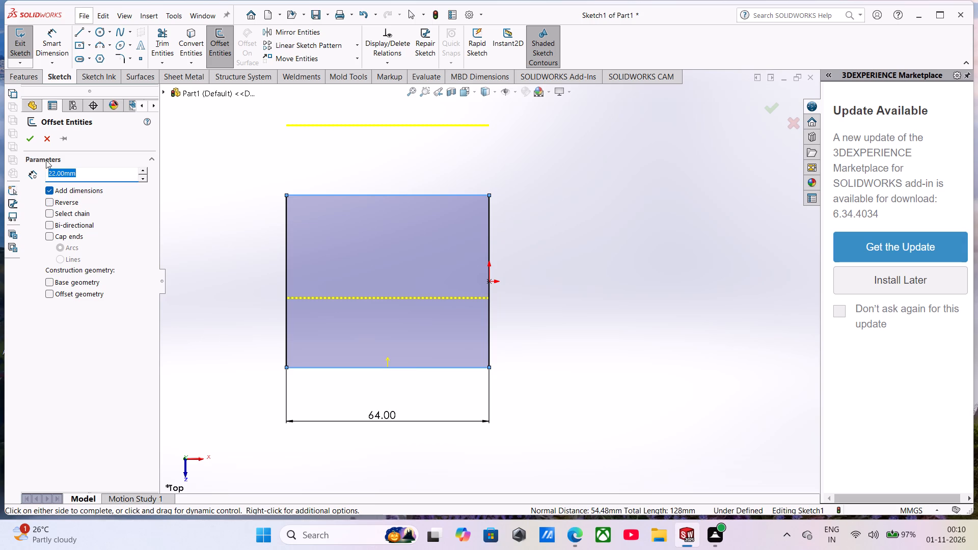
left_click(45, 140)
Offset only the rectangle's top edge 22 mm inward, using the reversed direction.
left_click(224, 44)
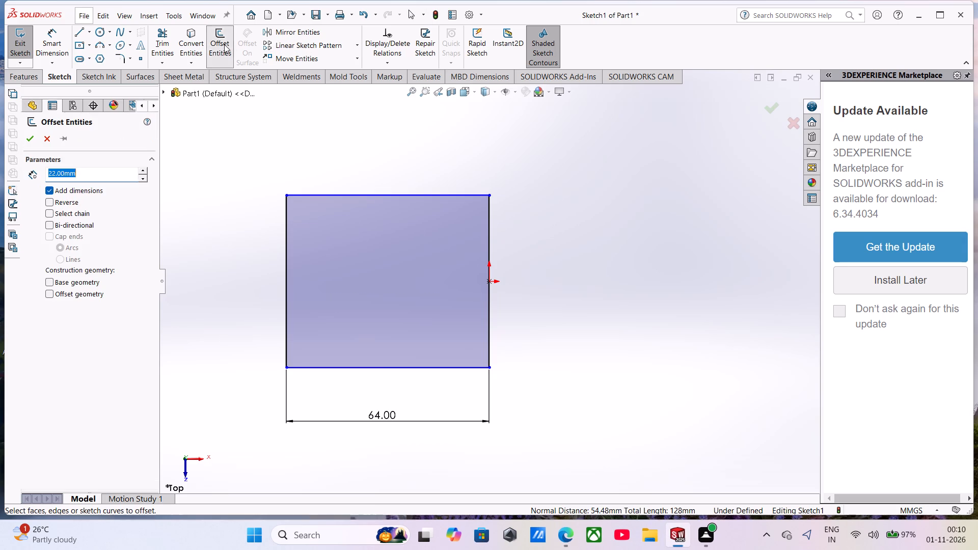
left_click(335, 197)
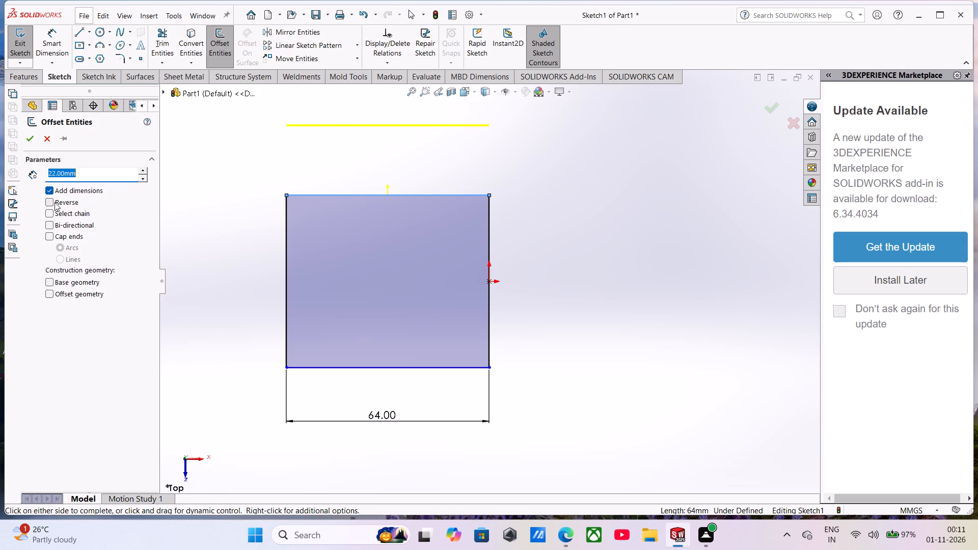
left_click(55, 202)
left_click(28, 140)
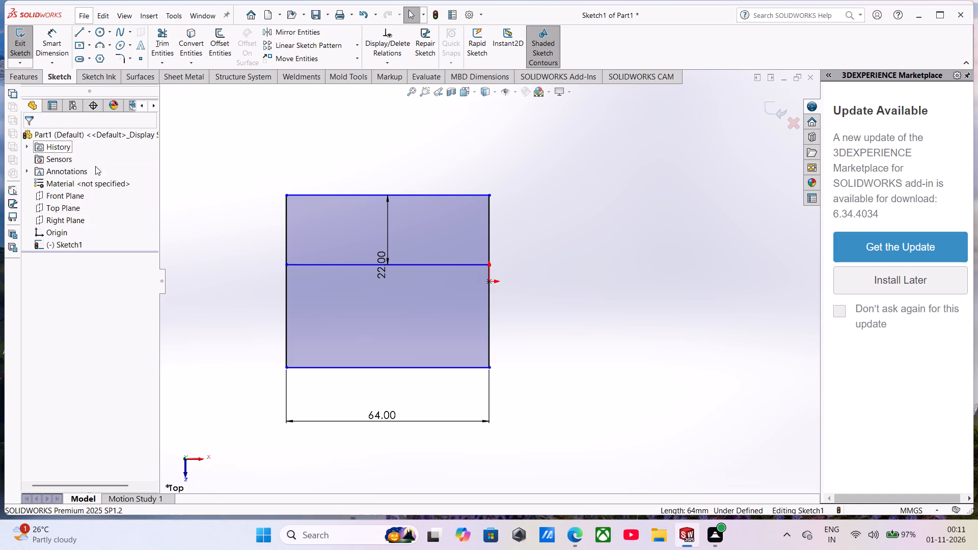
Offset the rectangle's bottom edge 22 mm inward.
scroll(328, 288, "down", 1)
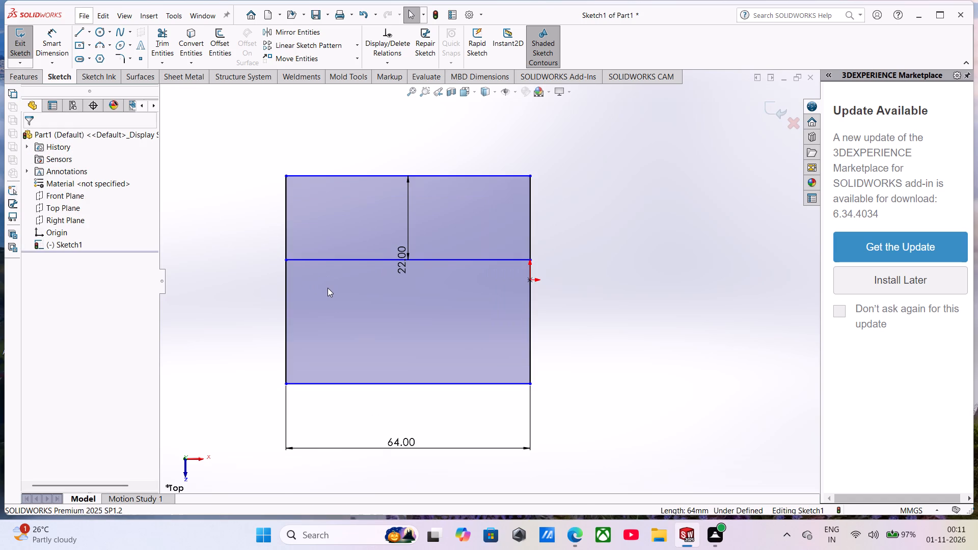
scroll(328, 288, "down", 2)
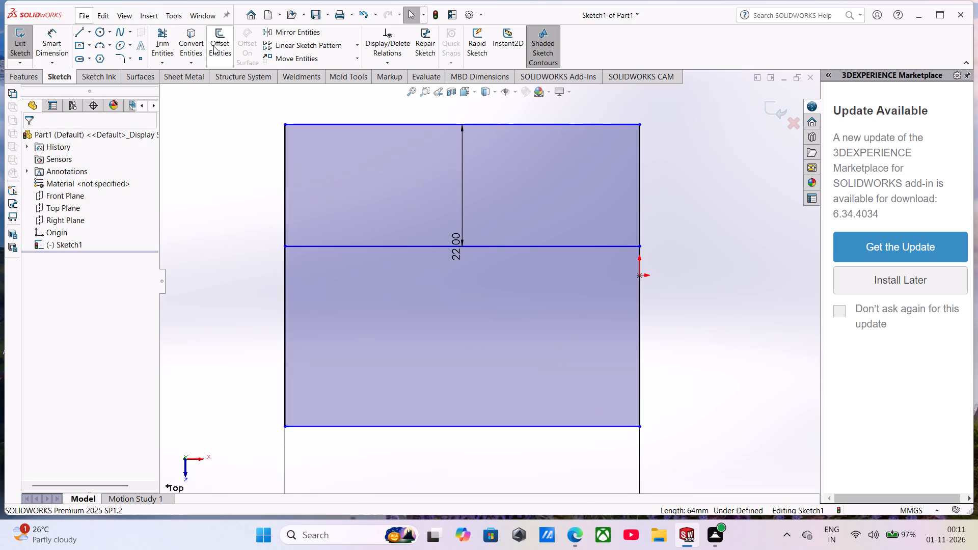
left_click(213, 46)
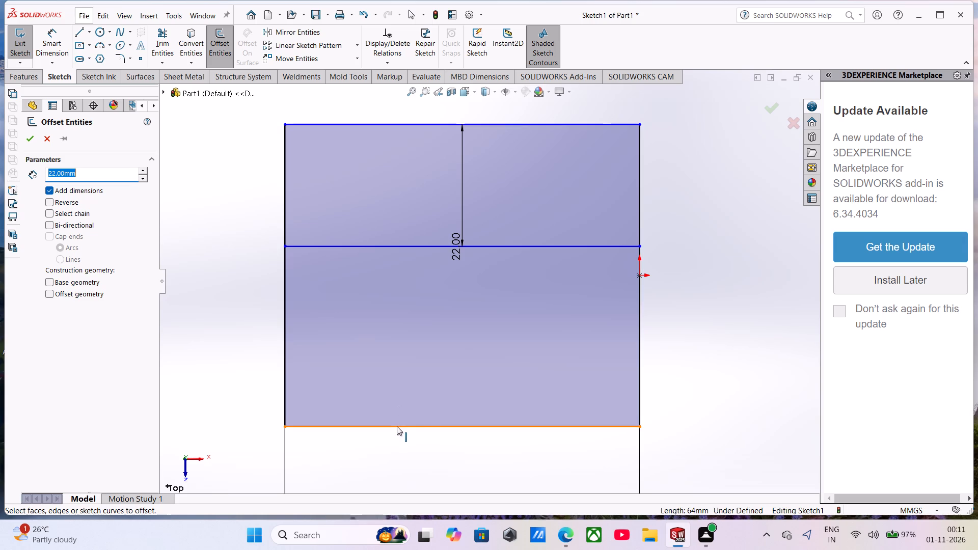
left_click(397, 426)
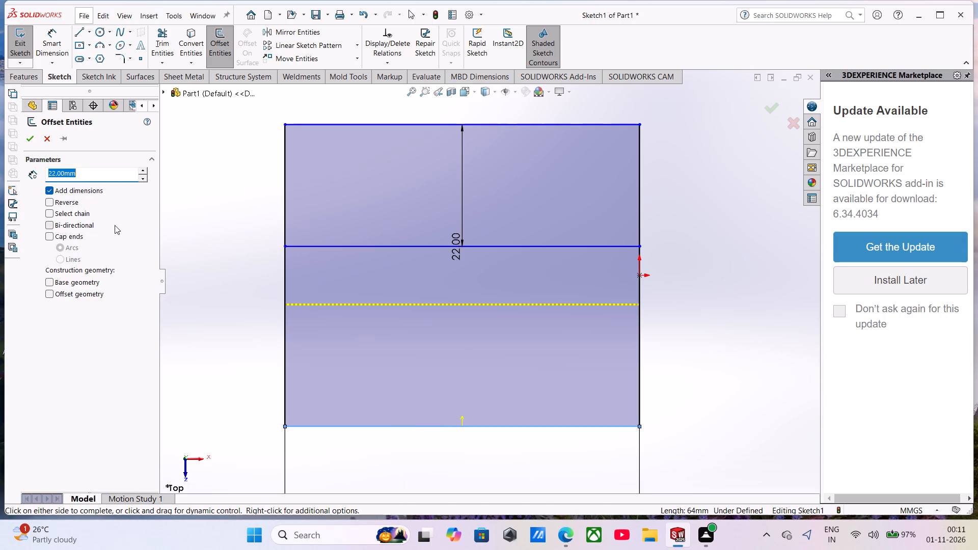
left_click(30, 141)
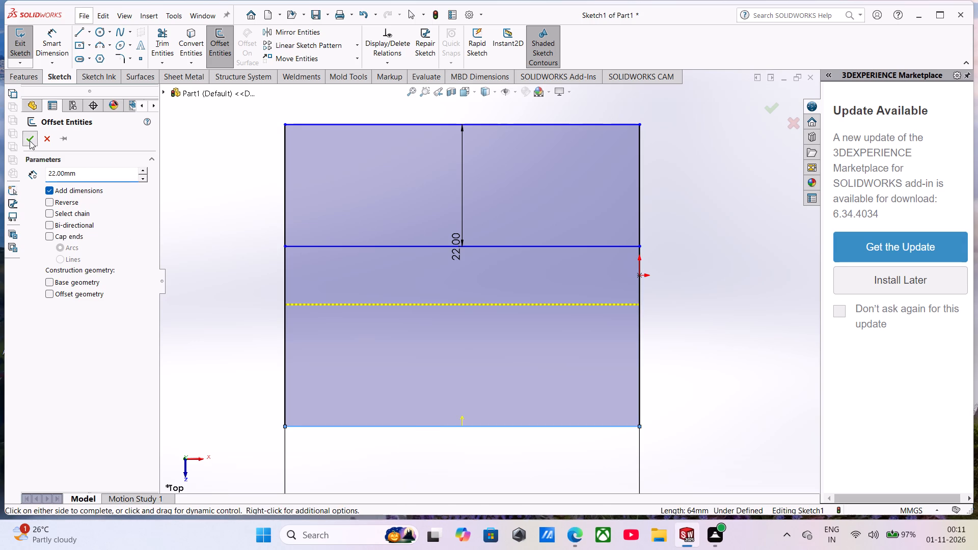
Trim away the left and right vertical edge segments between the two offset lines, leaving two separate rectangles.
scroll(458, 332, "down", 1)
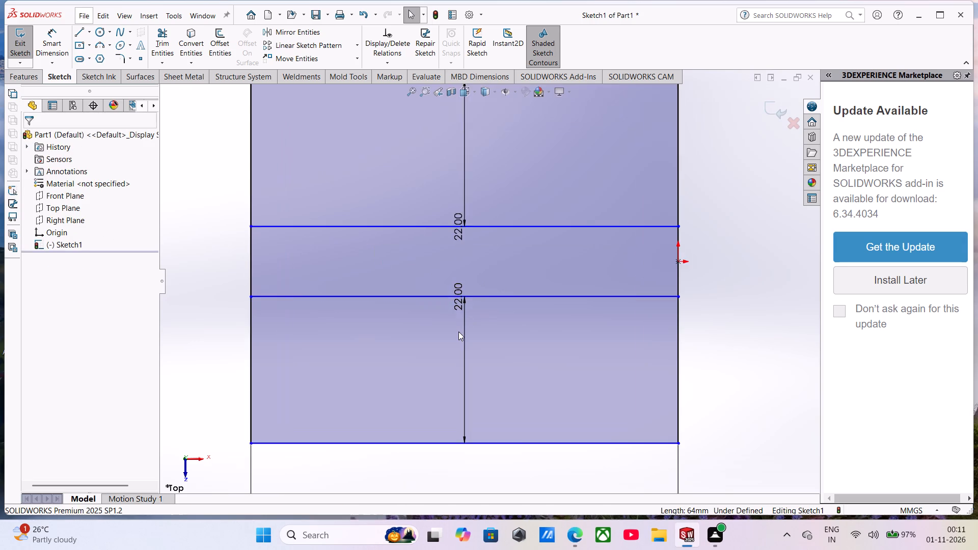
scroll(458, 332, "down", 1)
scroll(493, 269, "up", 2)
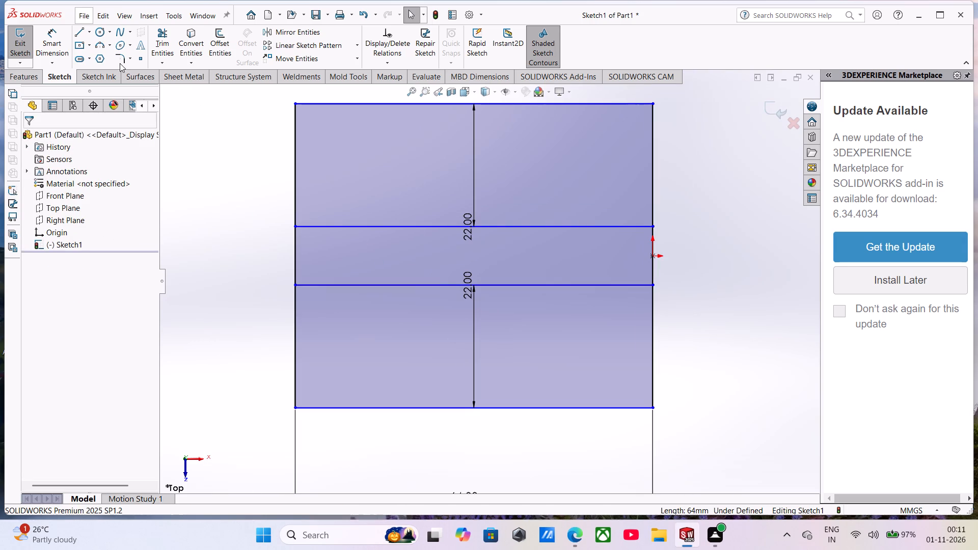
left_click(163, 56)
left_click(296, 252)
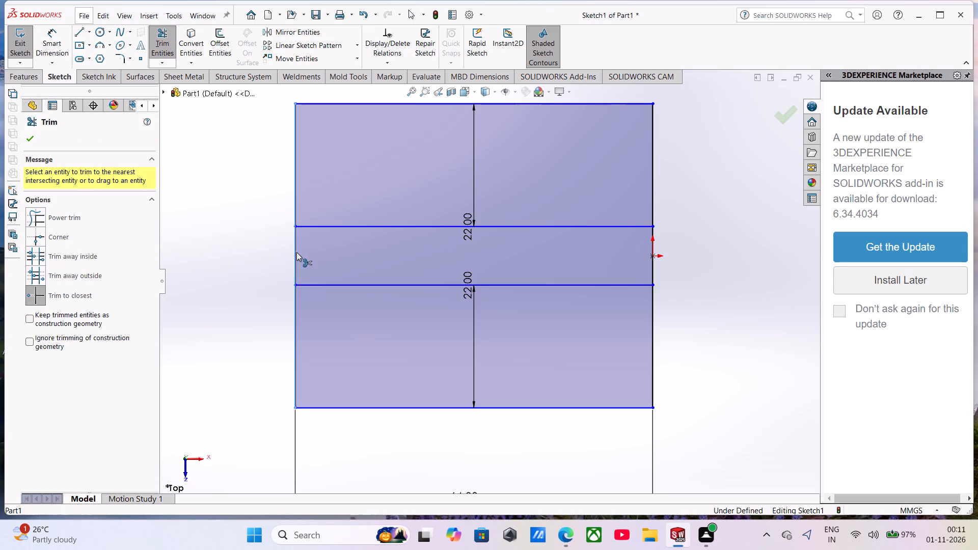
left_click(653, 263)
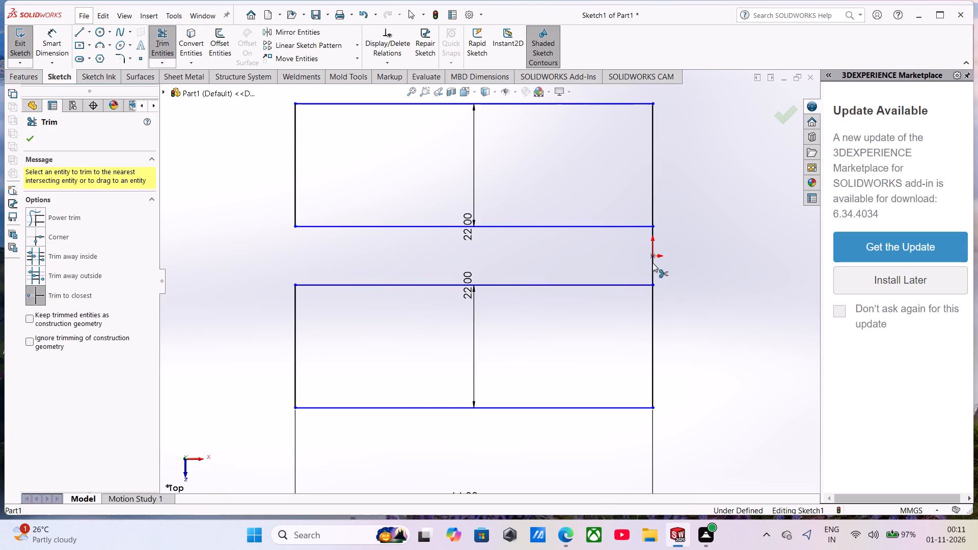
left_click(517, 276)
Dimension the overall height between the upper rectangle's top right corner and the lower rectangle's bottom right corner as 88 mm.
scroll(547, 247, "up", 2)
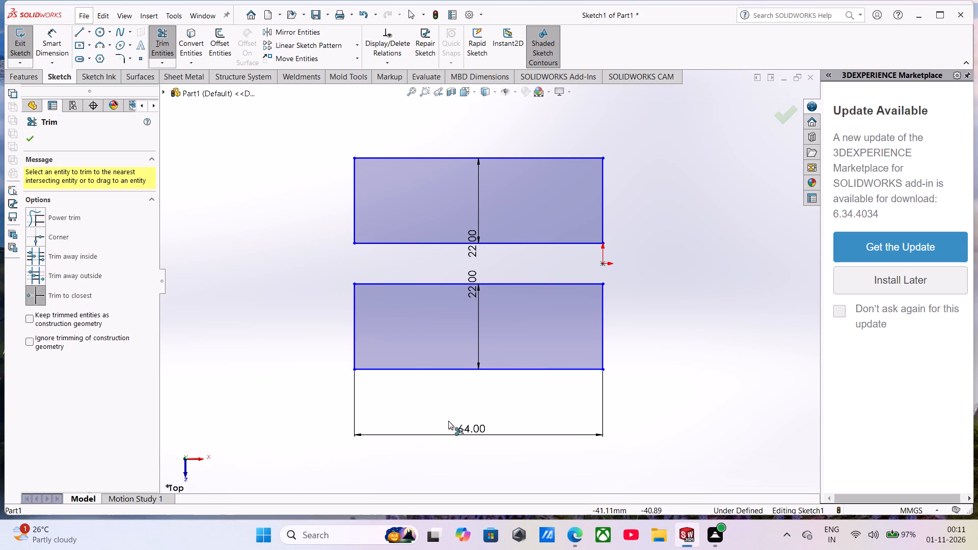
left_click(38, 33)
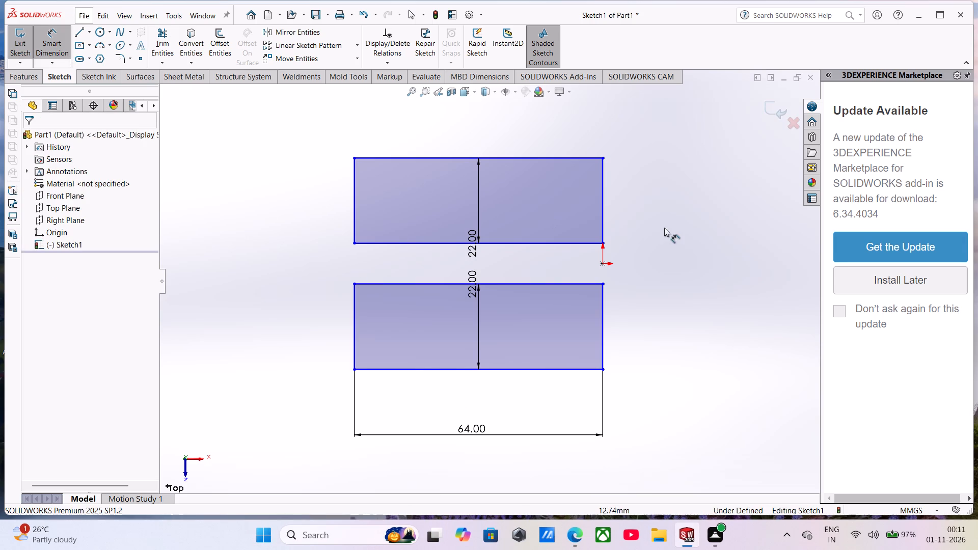
left_click(603, 155)
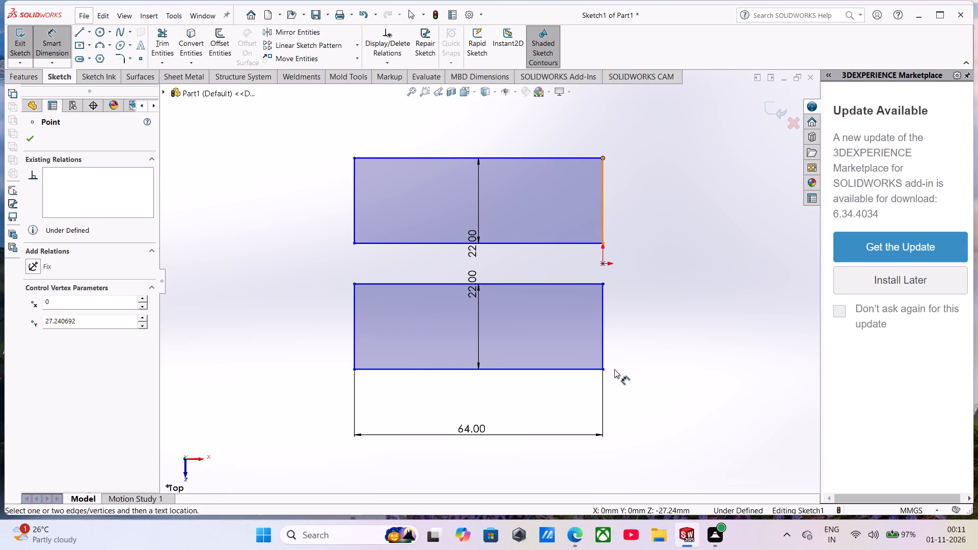
left_click(603, 371)
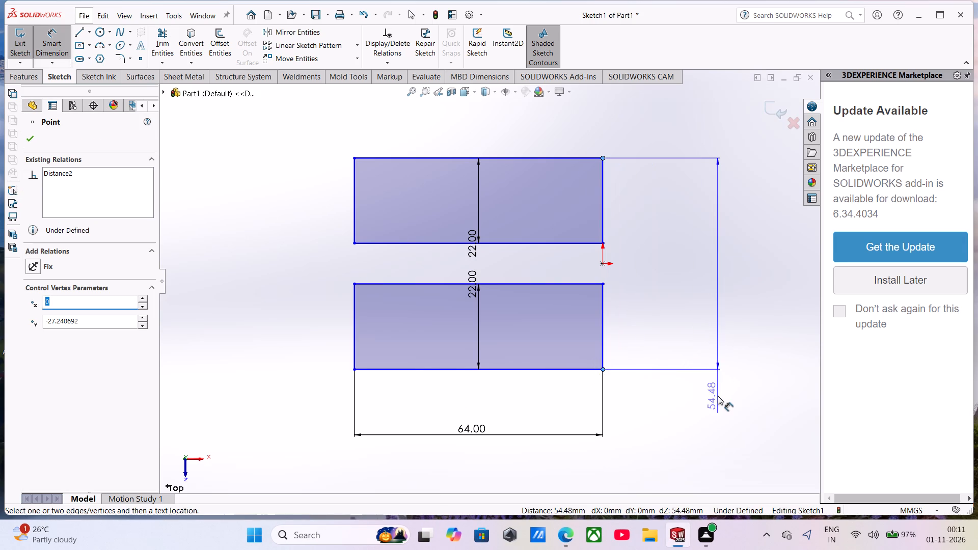
left_click(718, 396)
type("88")
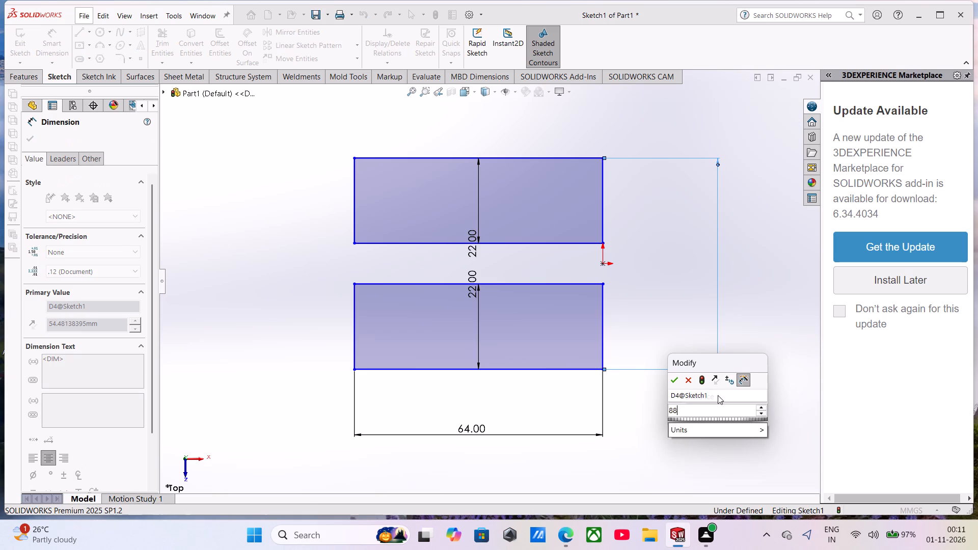
key("Return")
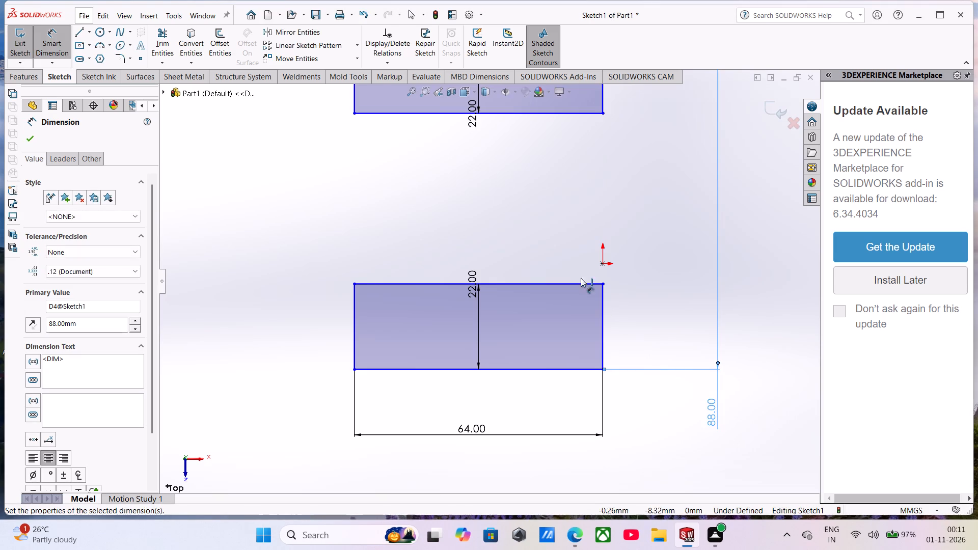
scroll(575, 273, "up", 3)
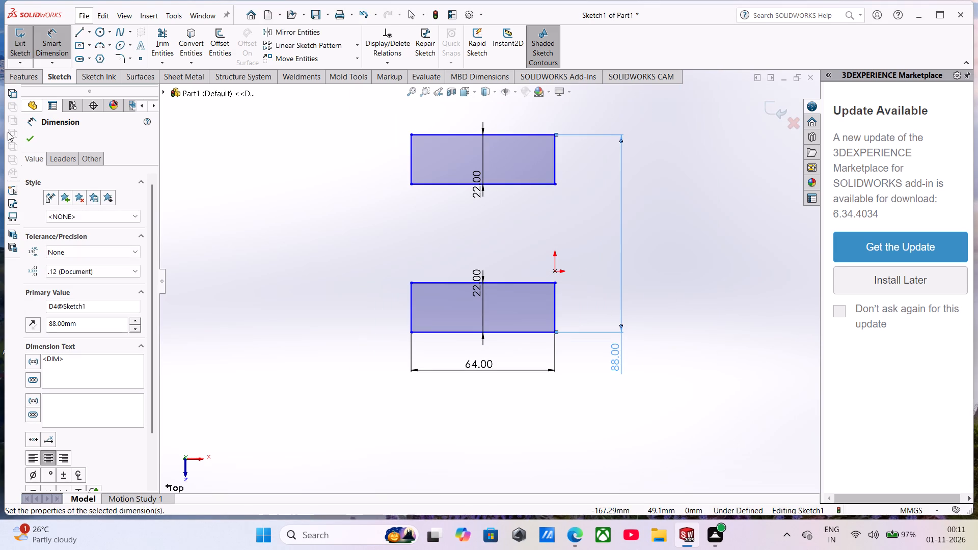
left_click(30, 136)
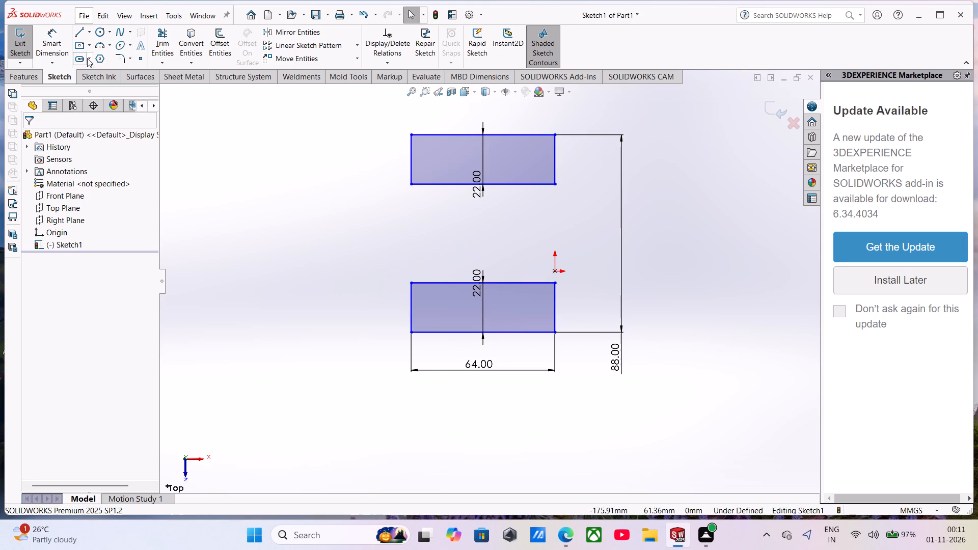
Delete the 88 mm overall height dimension.
left_click(54, 40)
left_click(619, 351)
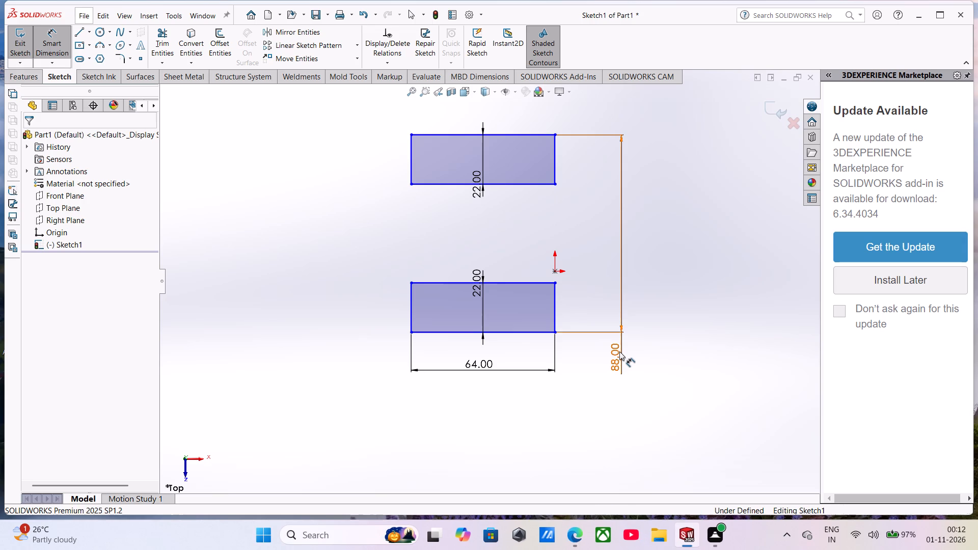
key("Delete")
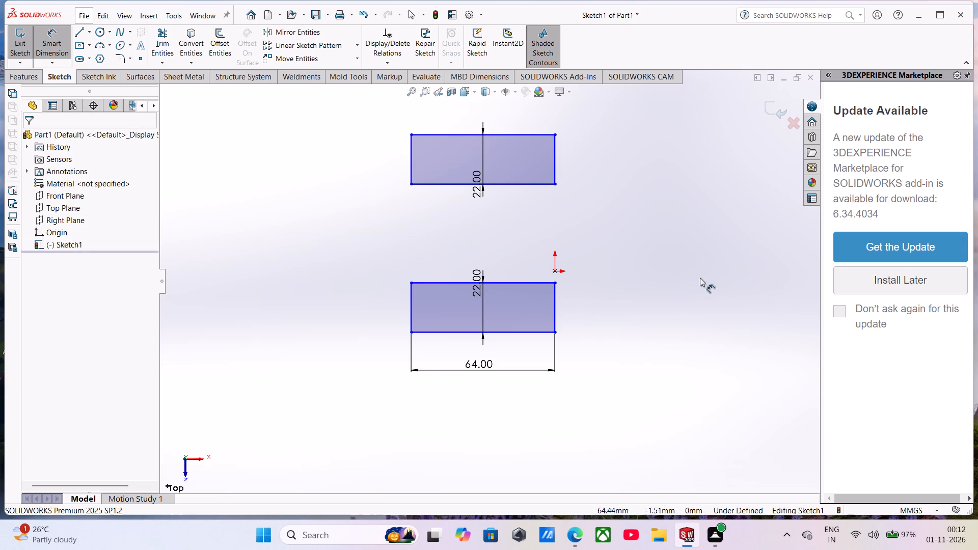
Dimension the vertical distance from the origin to the lower rectangle's bottom right corner as 44 mm.
left_click(554, 271)
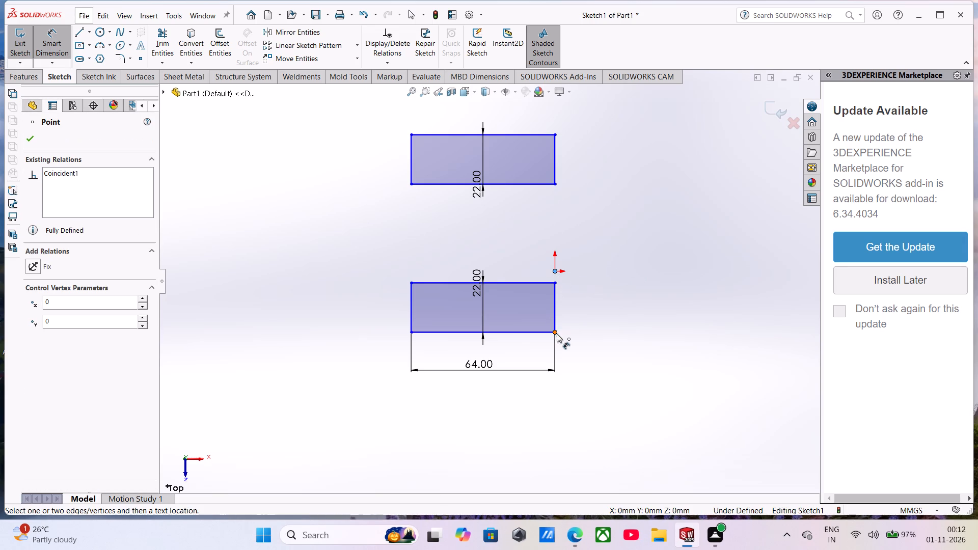
left_click(557, 334)
left_click(654, 372)
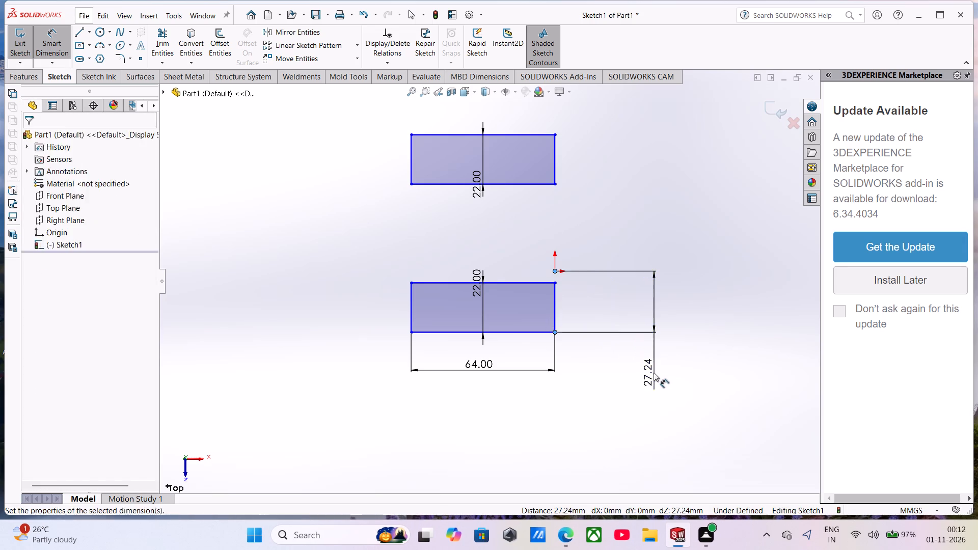
type("44")
key("Return")
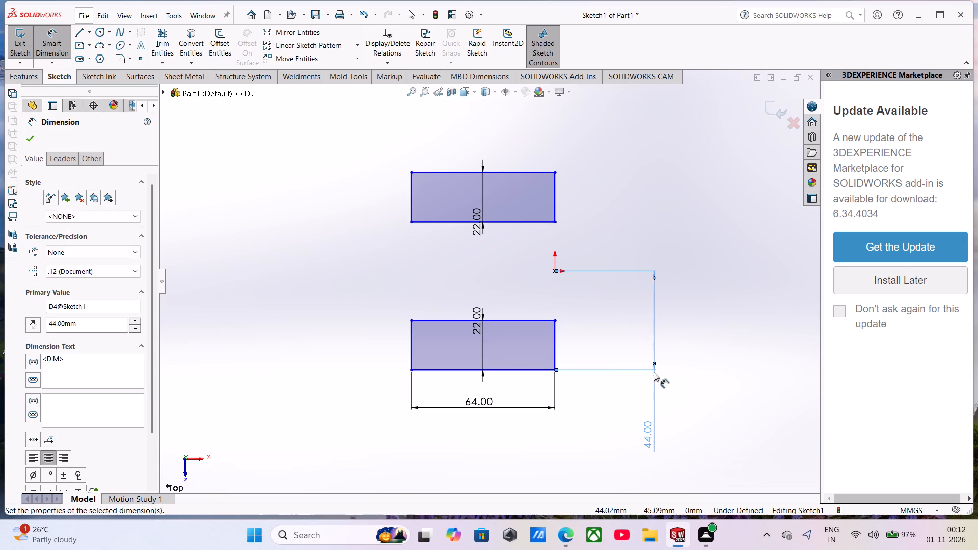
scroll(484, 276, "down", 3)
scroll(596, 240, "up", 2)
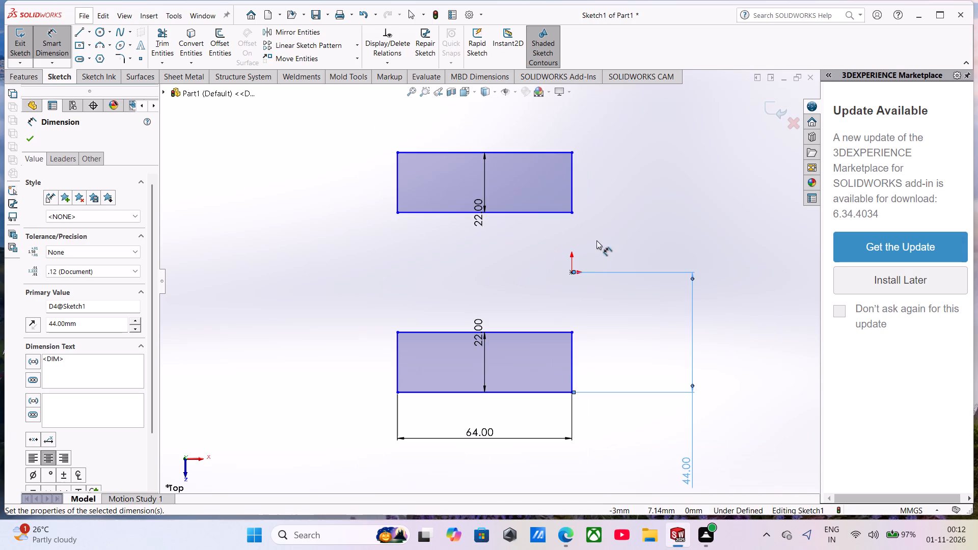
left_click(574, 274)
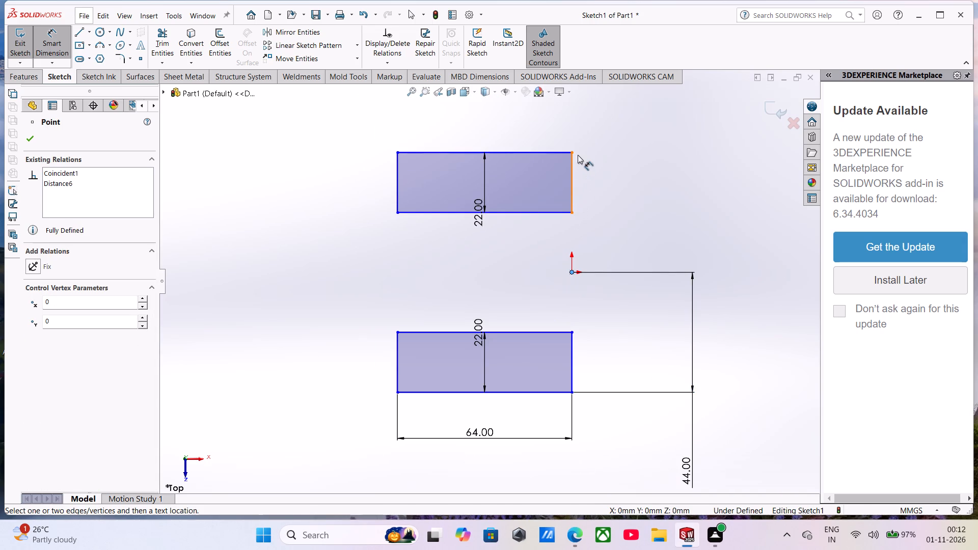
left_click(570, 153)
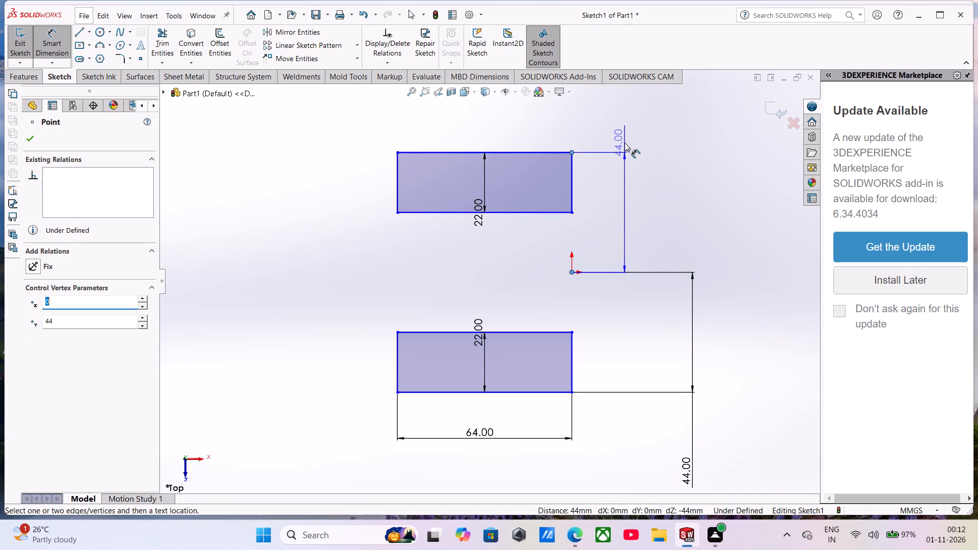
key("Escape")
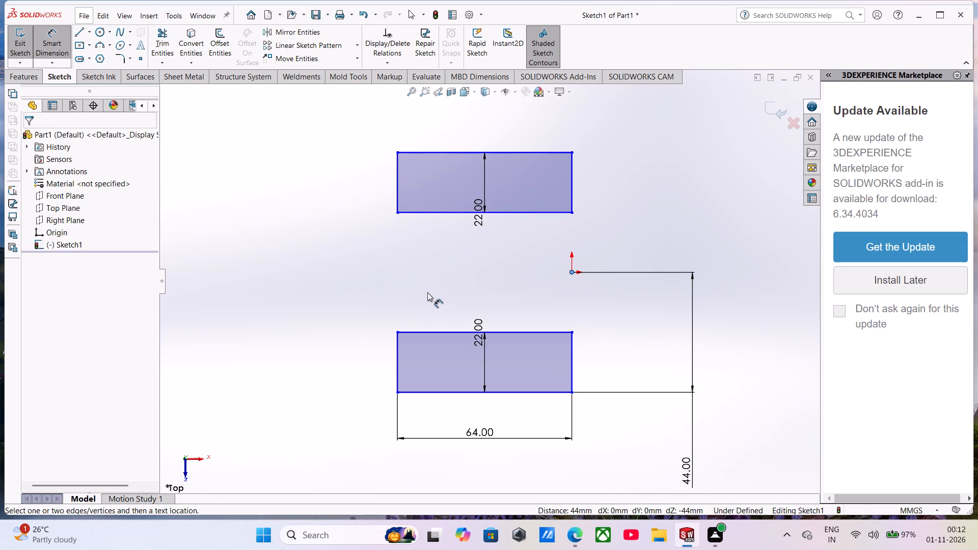
Sketch a horizontal line about 111 mm long from the origin leftward between the two rectangles.
left_click(78, 28)
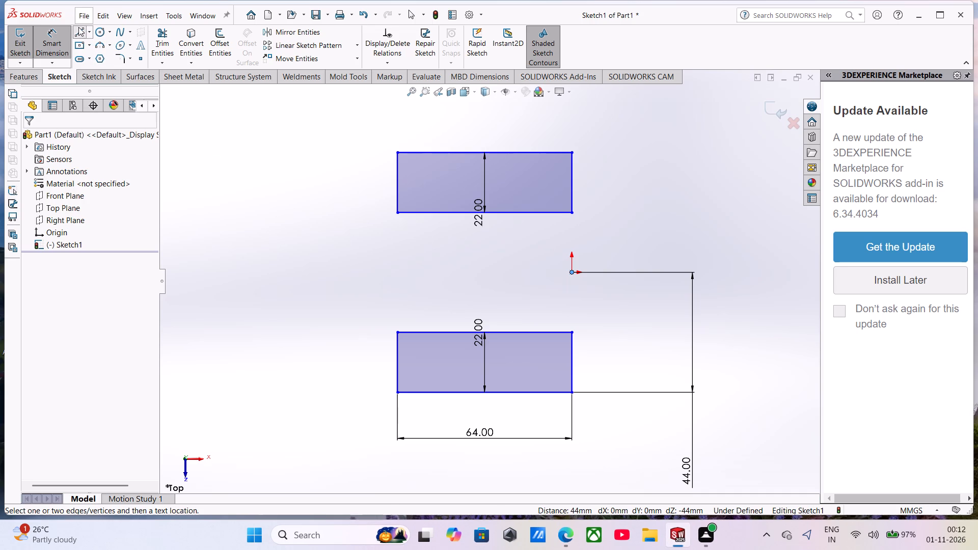
left_click(574, 273)
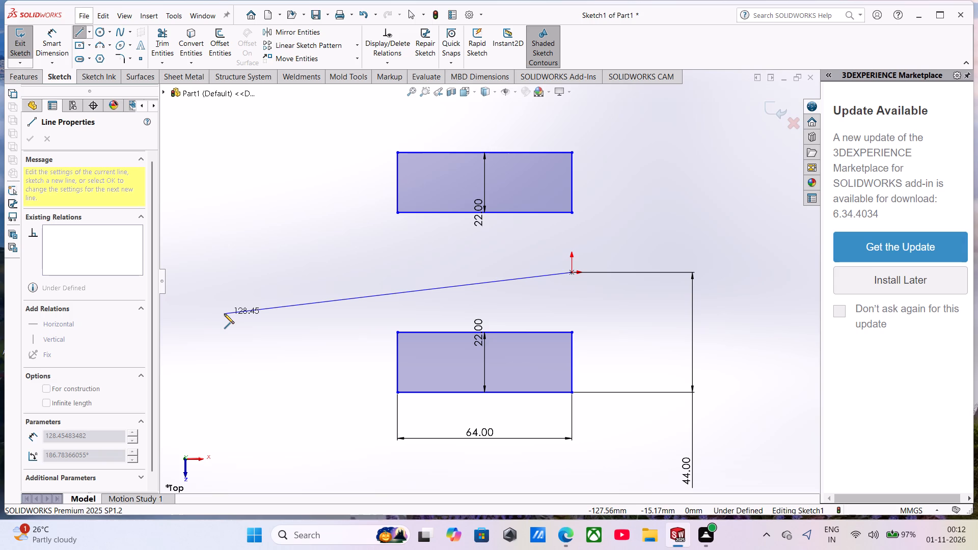
left_click(269, 273)
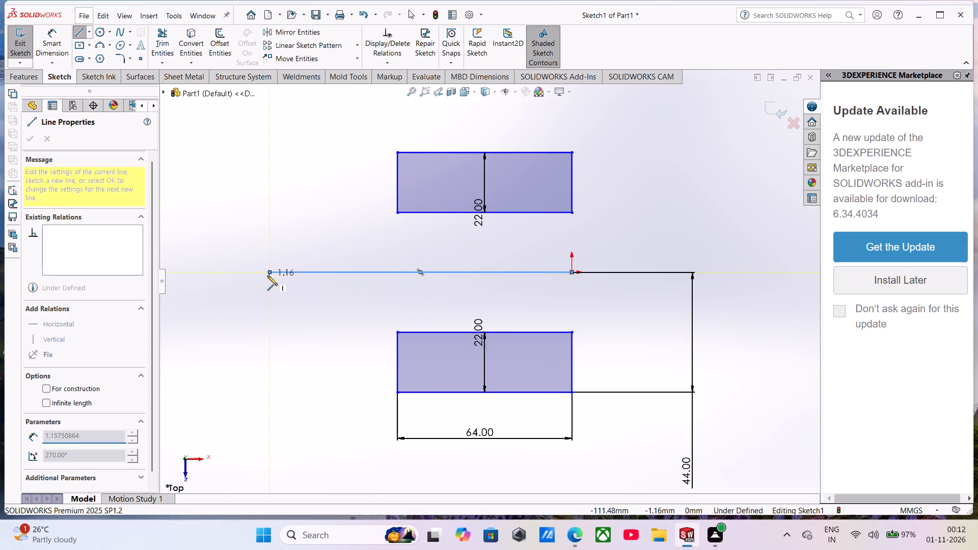
Dimension the horizontal line between its two endpoints as 114 mm.
left_click(39, 33)
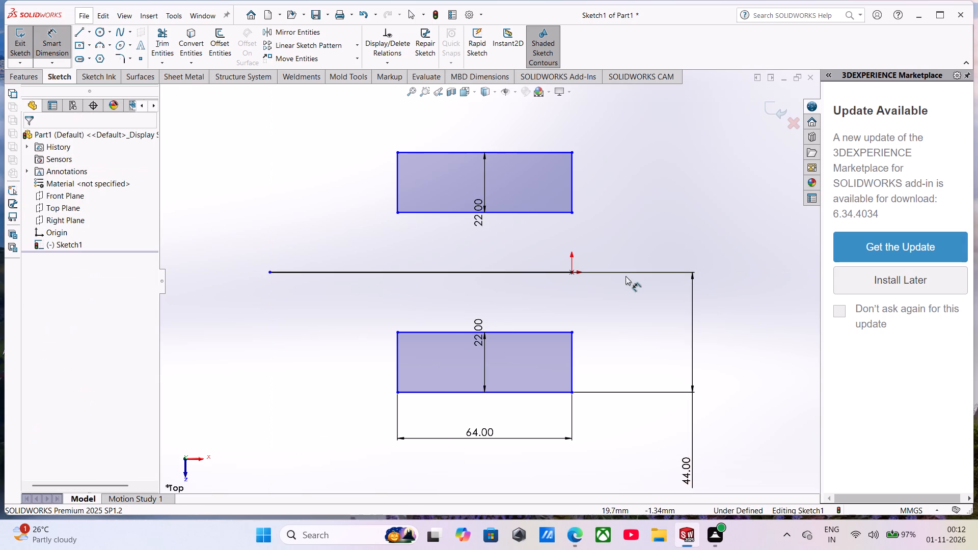
left_click(572, 273)
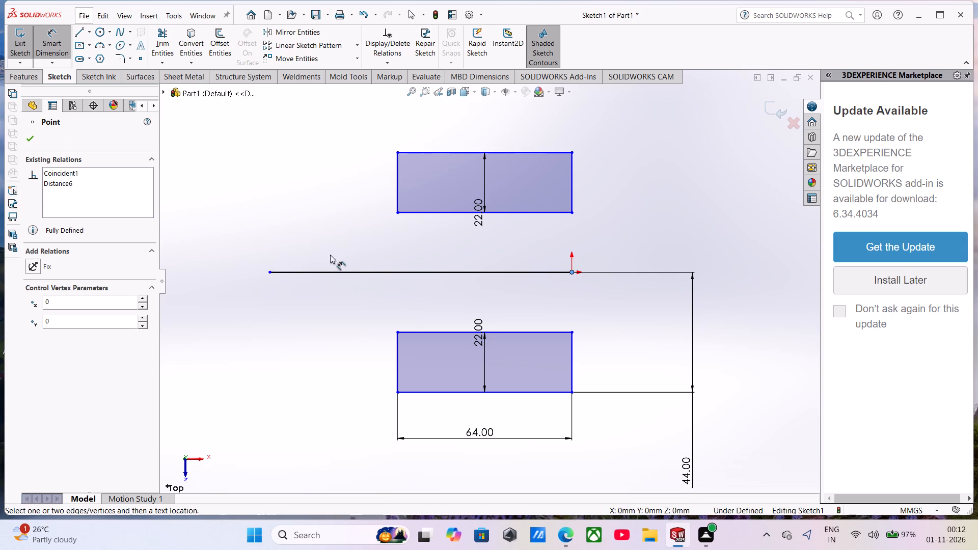
left_click(269, 273)
left_click(263, 303)
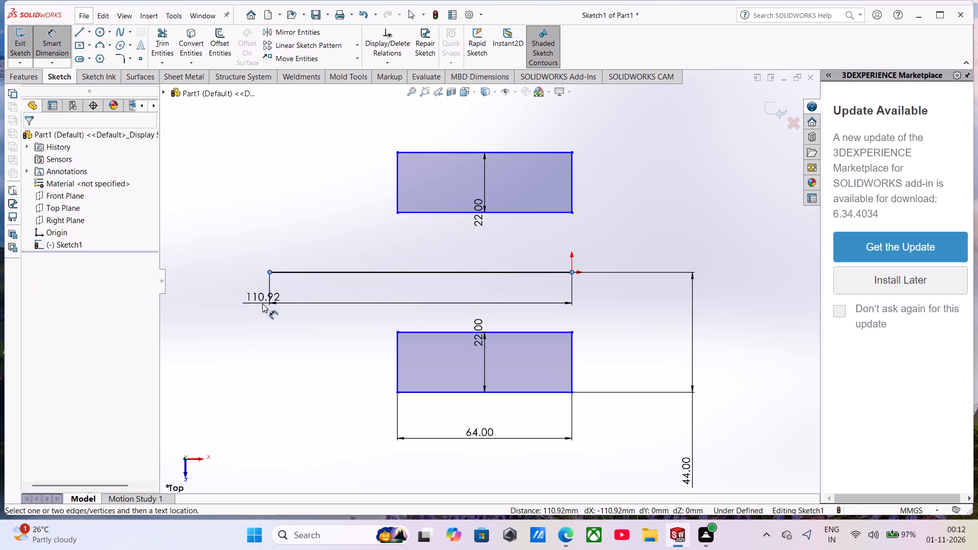
type("114")
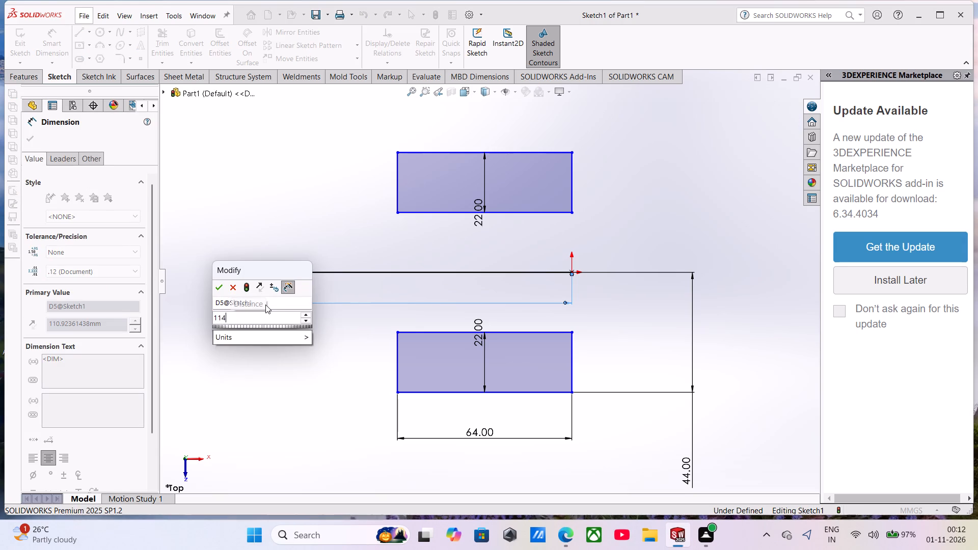
key("Return")
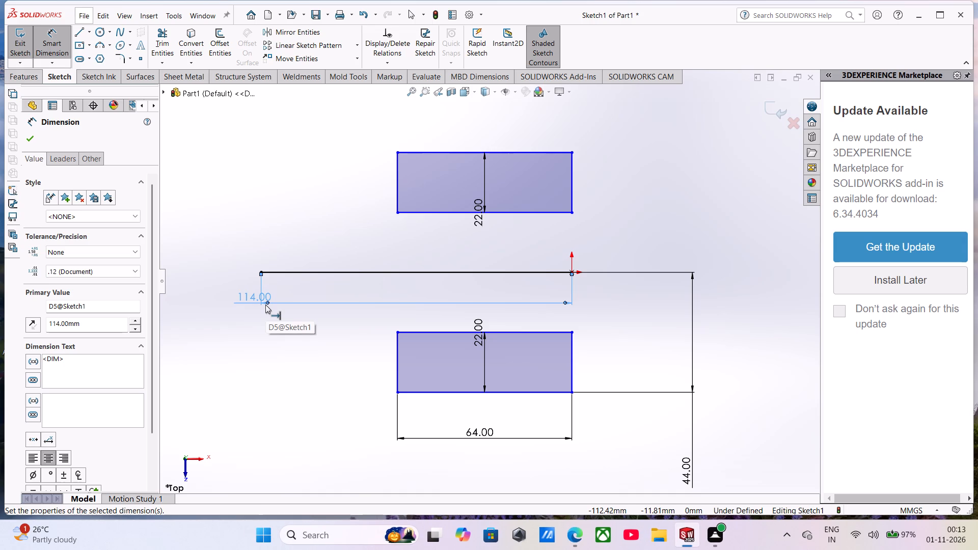
left_click(33, 140)
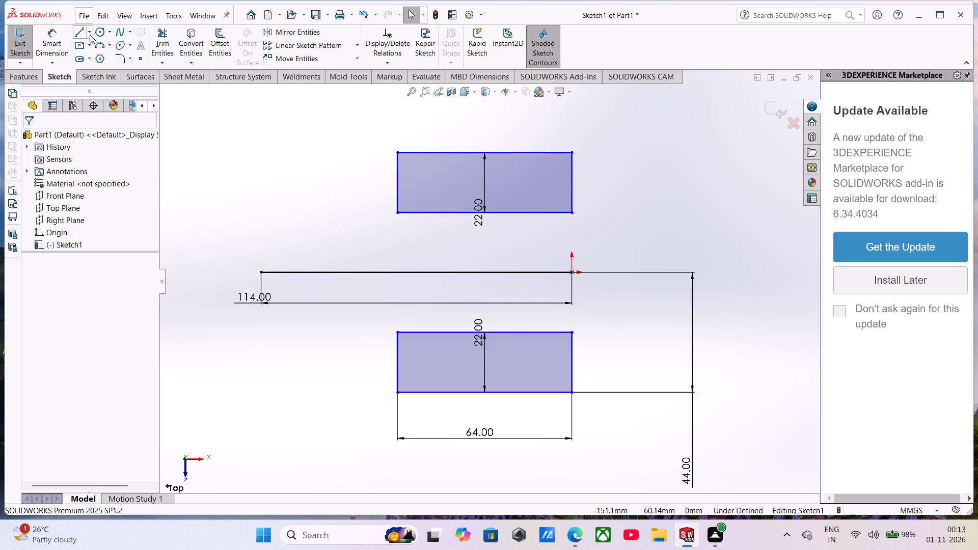
Sketch a vertical midpoint line about 58 mm long, centred on the left end of the 114 mm horizontal line.
left_click(89, 34)
left_click(91, 71)
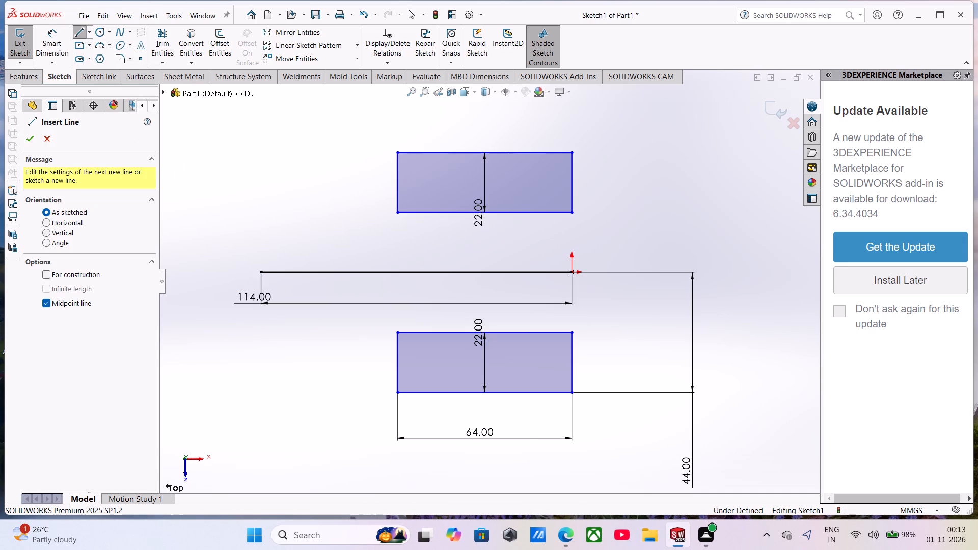
left_click(260, 274)
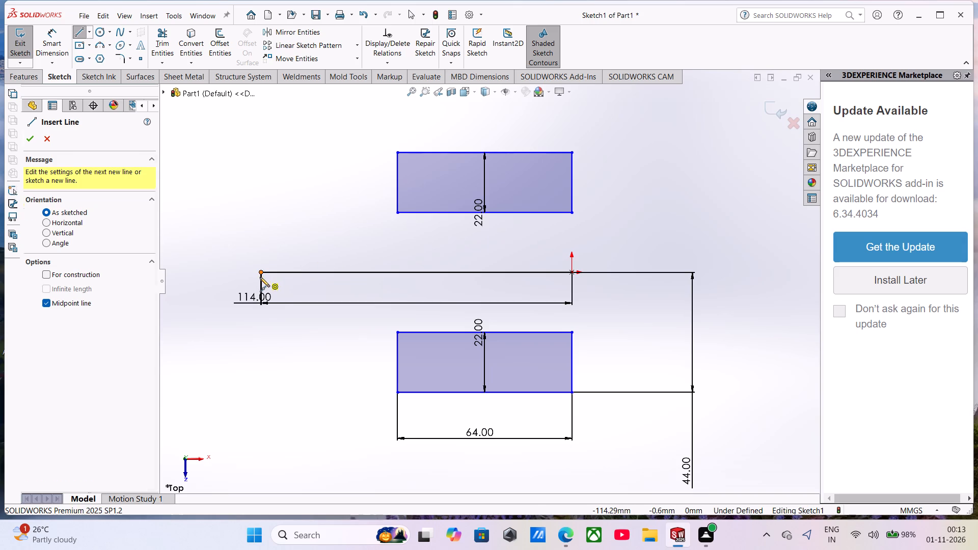
left_click(264, 352)
Dimension the vertical line between its two endpoints as 54 mm.
left_click(47, 52)
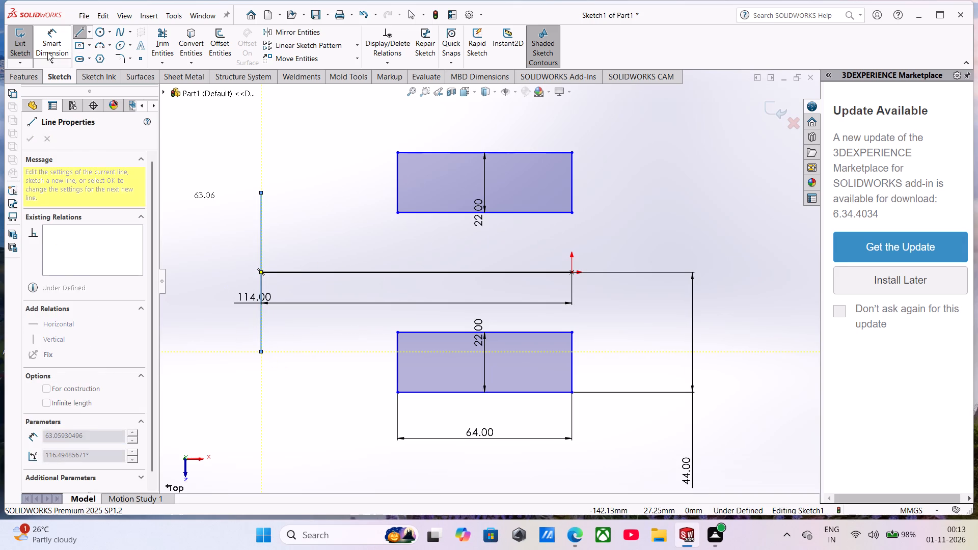
left_click(260, 354)
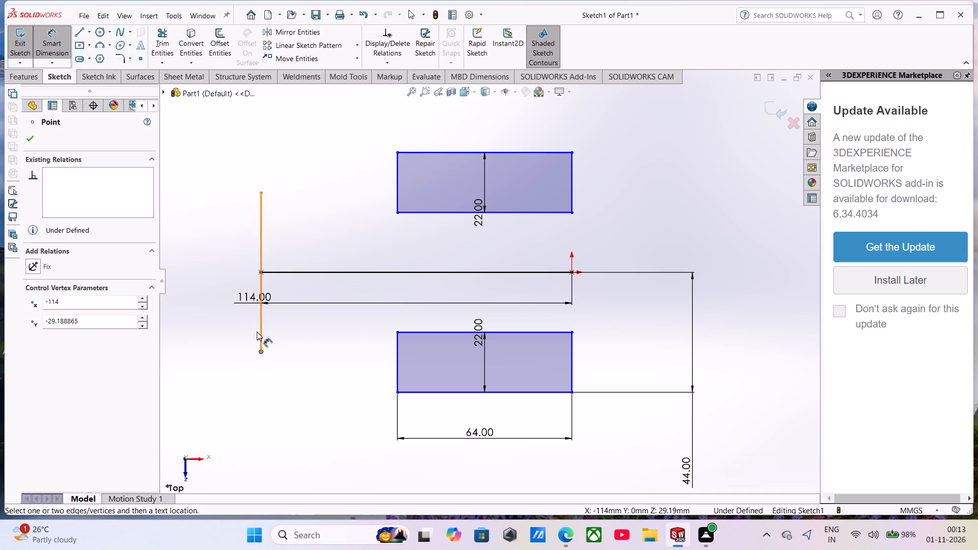
left_click(262, 195)
left_click(178, 274)
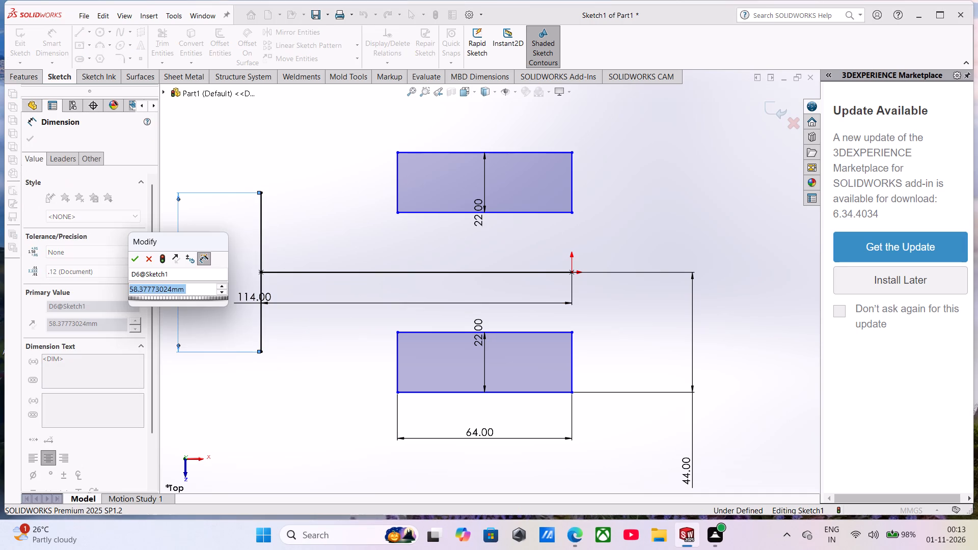
type("54")
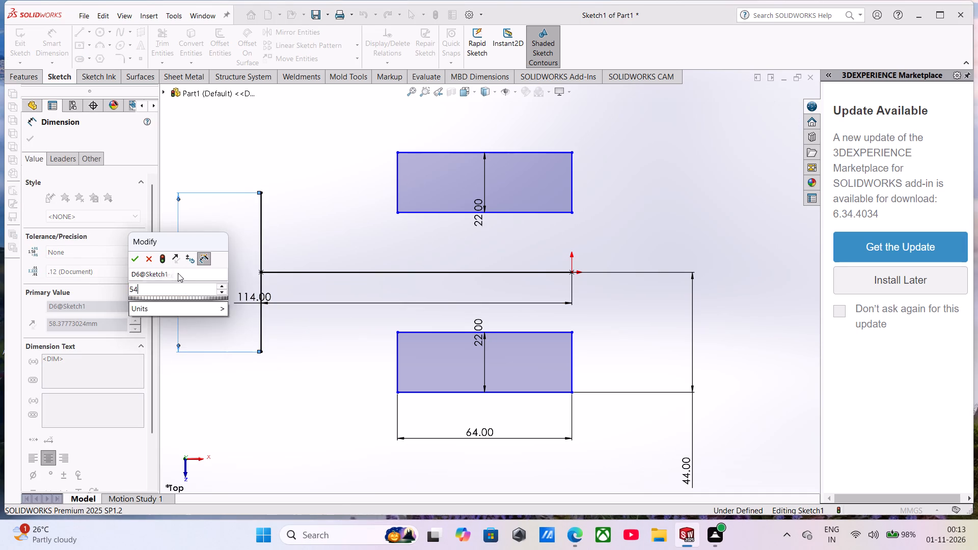
key("Return")
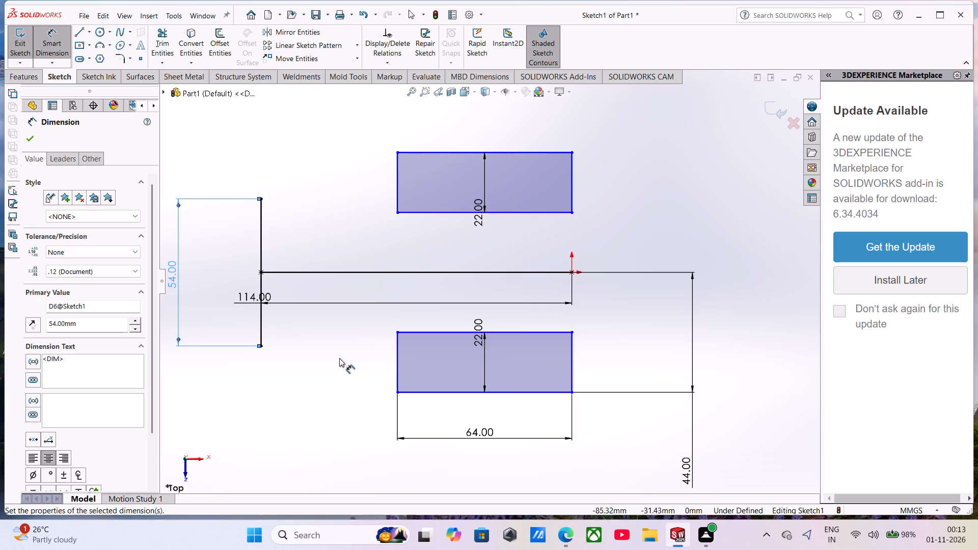
Sketch a horizontal line about 17 mm long rightward from the lower end of the 54 mm vertical line.
left_click(81, 33)
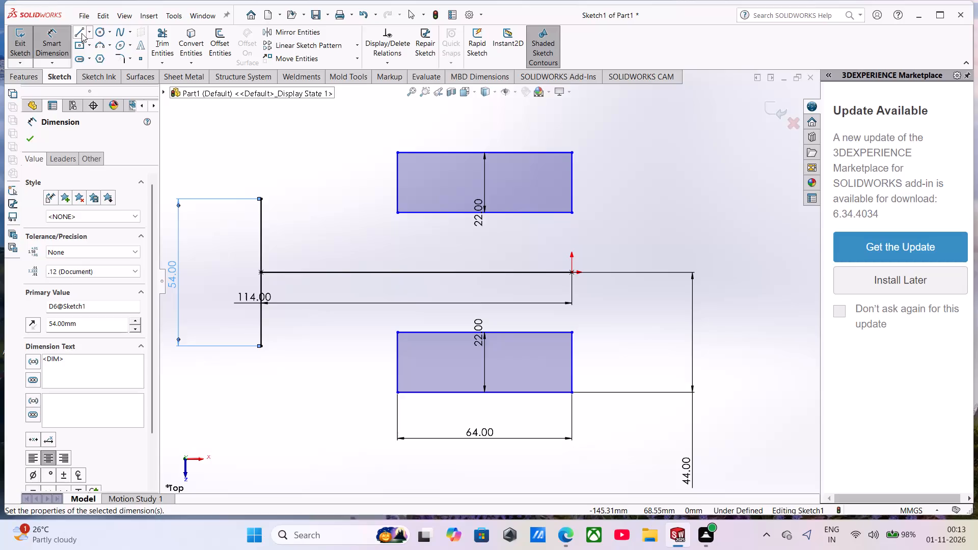
left_click(262, 348)
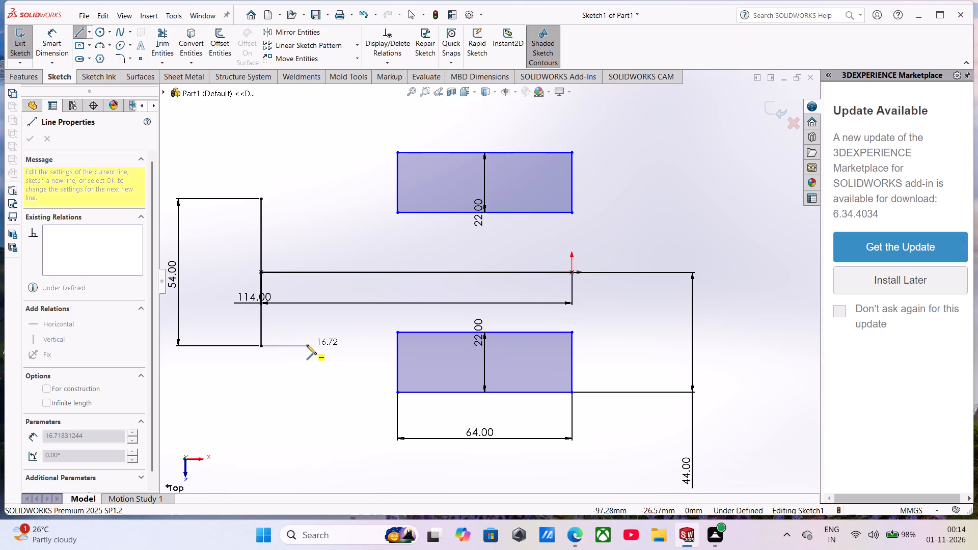
left_click(308, 347)
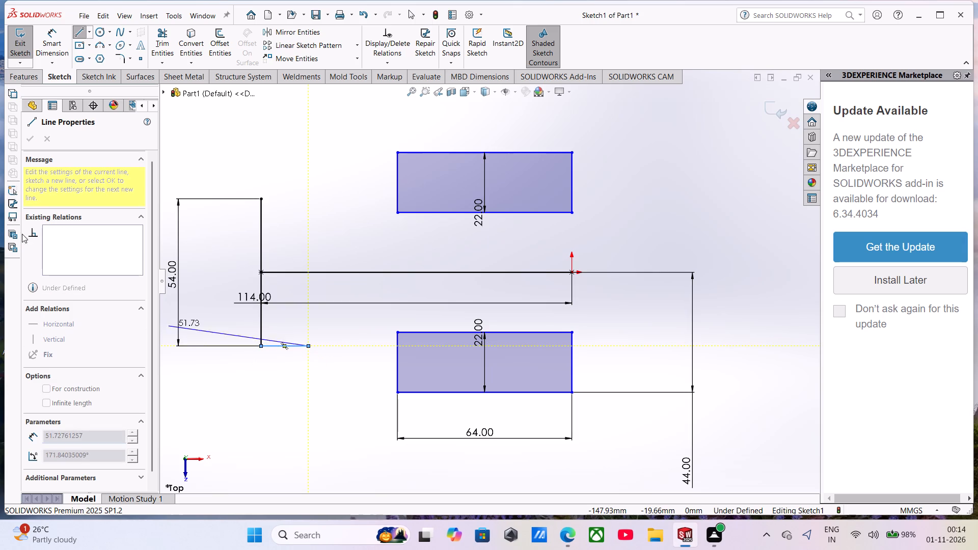
Dimension the new lower horizontal line's length as 34 mm.
left_click(50, 34)
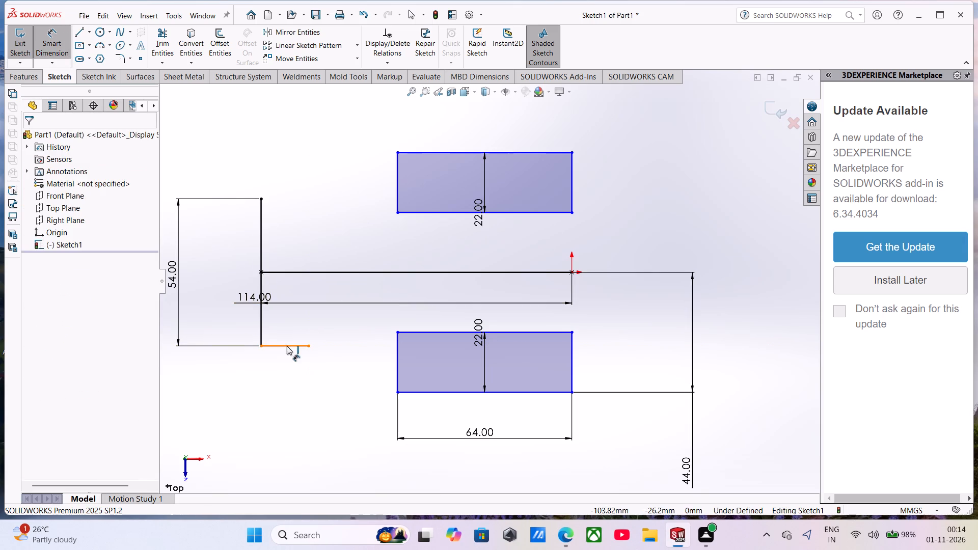
left_click(287, 347)
left_click(287, 428)
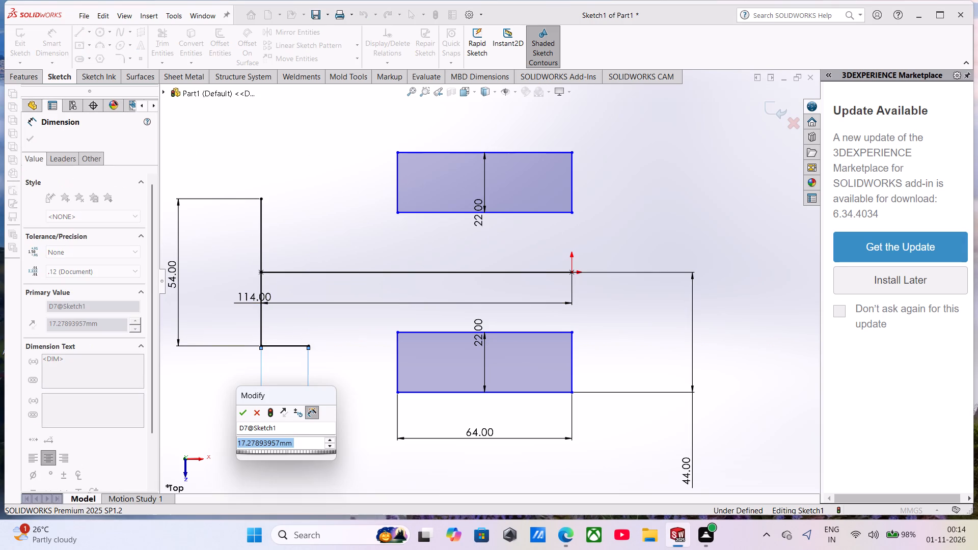
type("34")
key("Return")
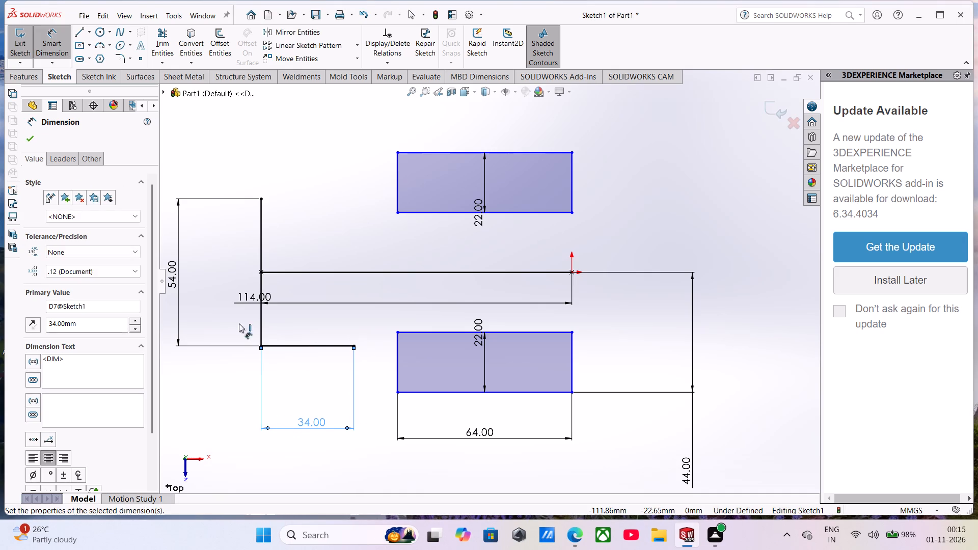
Sketch connected lines from the 34 mm line's right end, about 17 mm down and 16 mm across to the lower rectangle's bottom left corner.
left_click(75, 34)
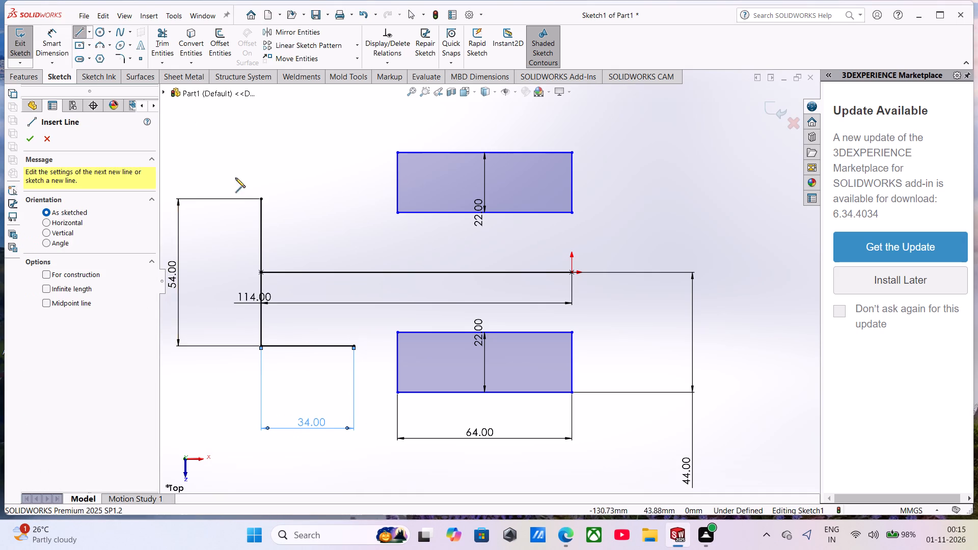
left_click(354, 346)
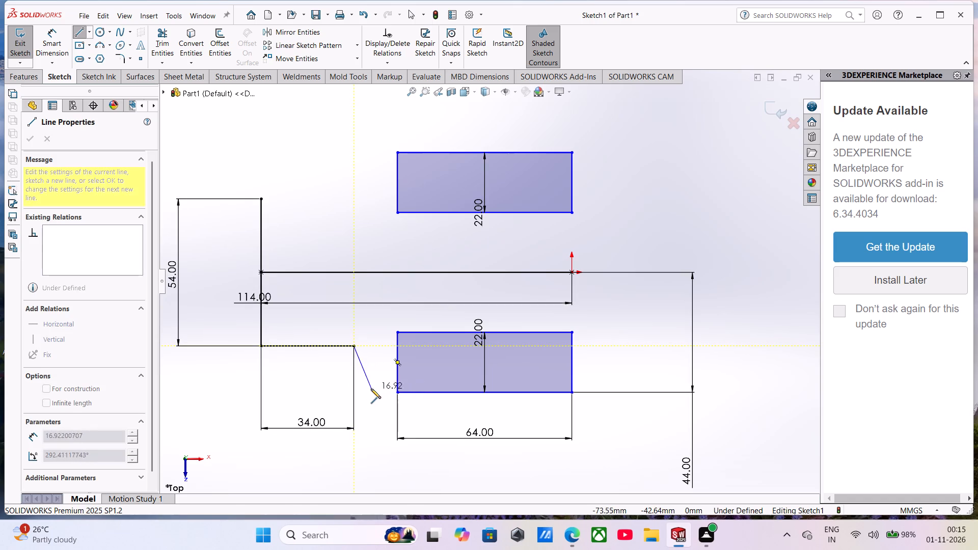
left_click(354, 392)
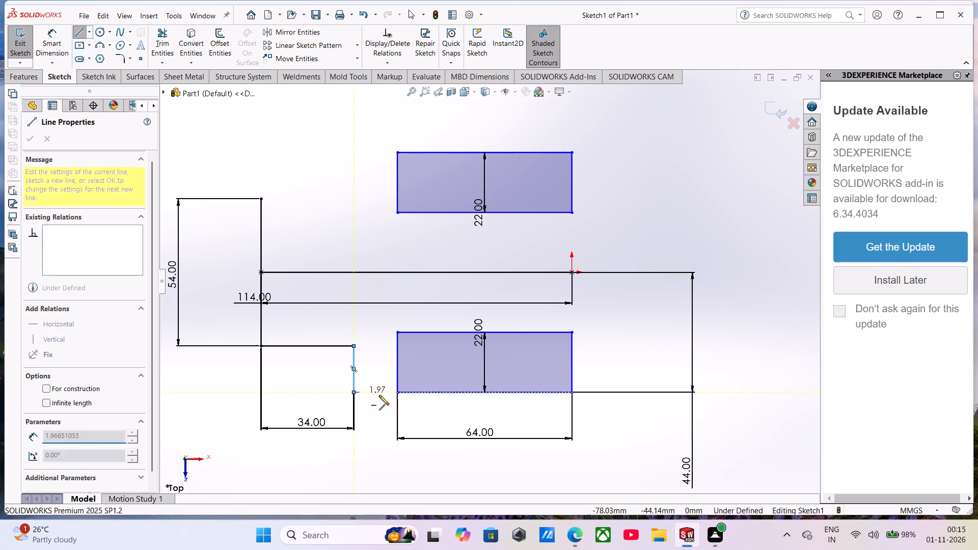
left_click(396, 394)
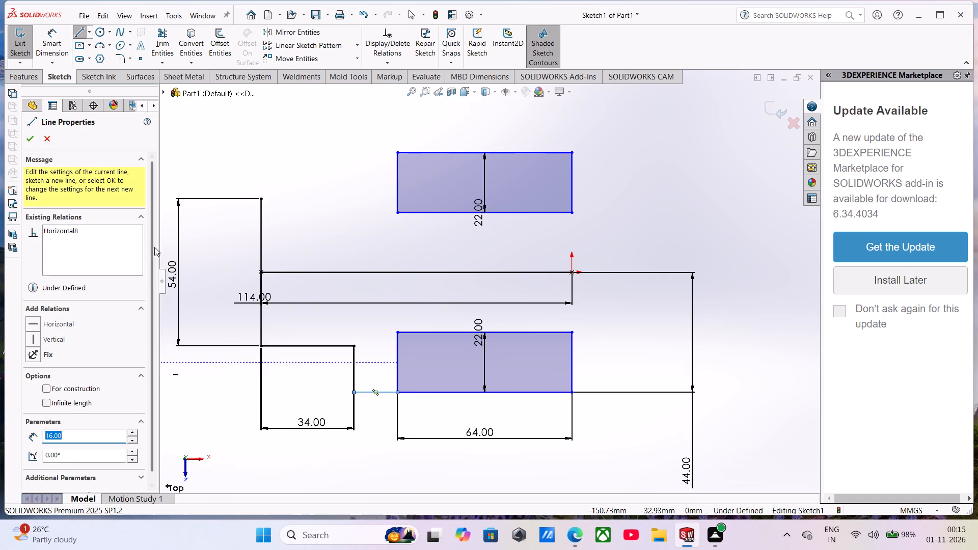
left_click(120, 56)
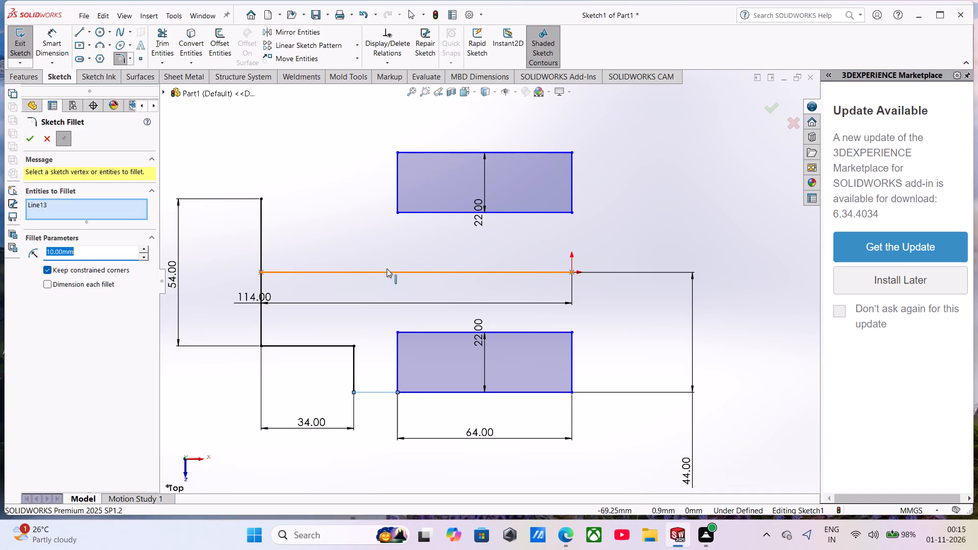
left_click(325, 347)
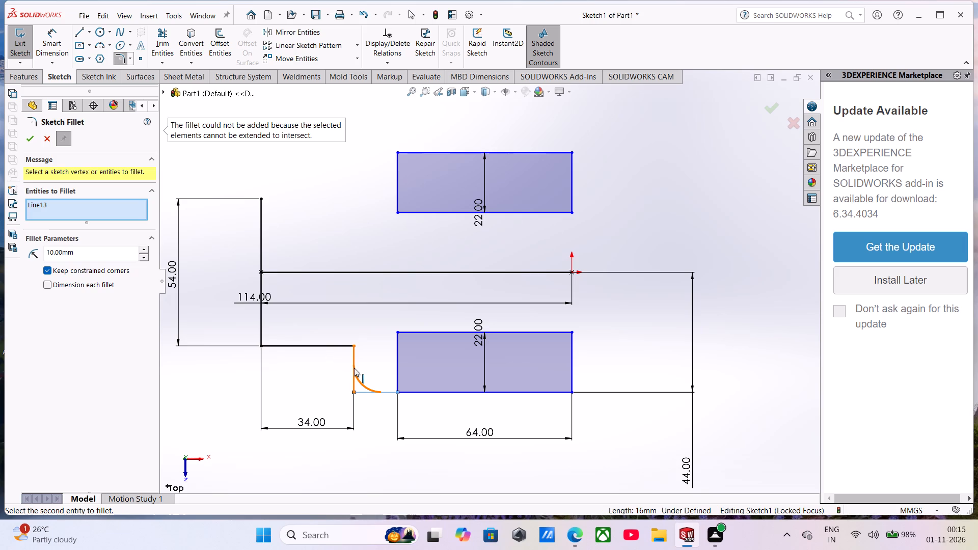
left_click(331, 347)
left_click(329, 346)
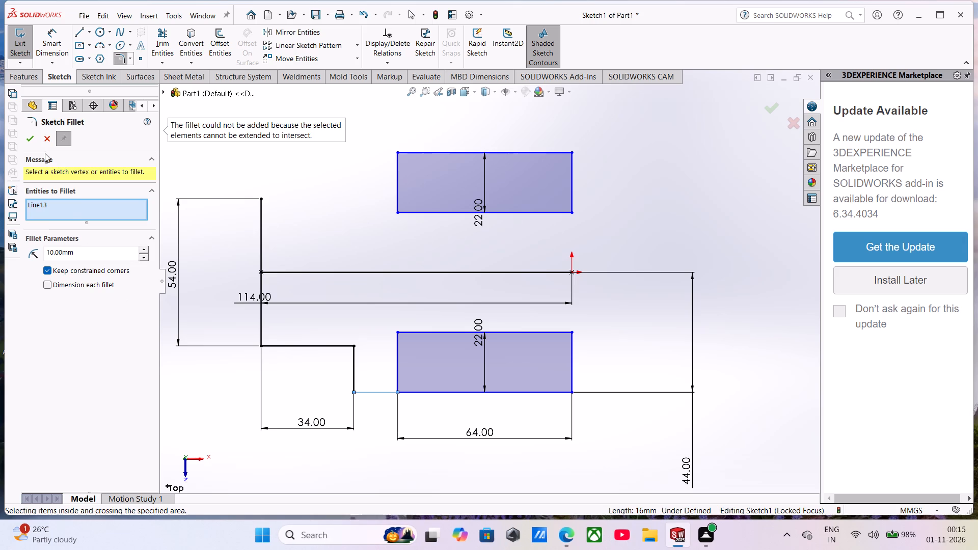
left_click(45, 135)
Add a 10 mm sketch fillet between the 34 mm horizontal line and the short vertical line below it.
left_click(118, 62)
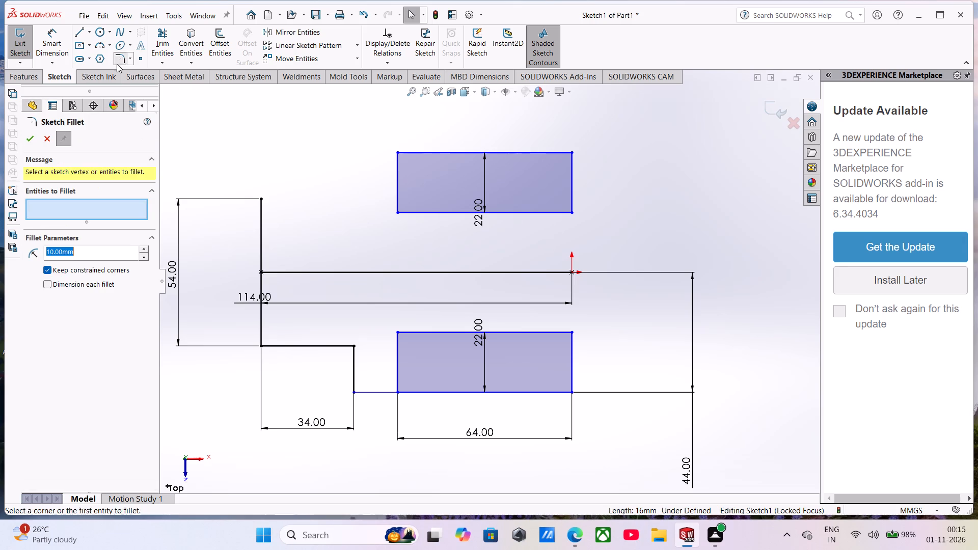
left_click(312, 346)
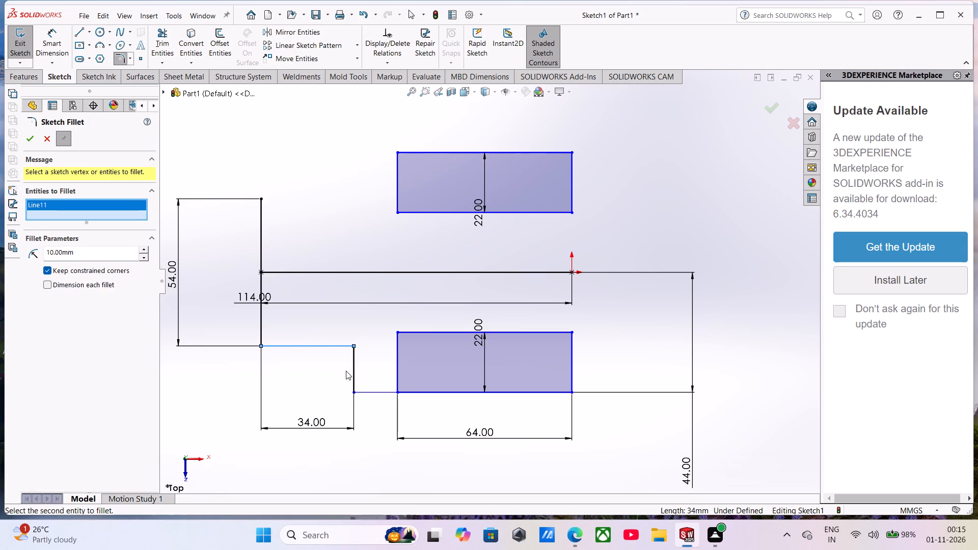
left_click(354, 367)
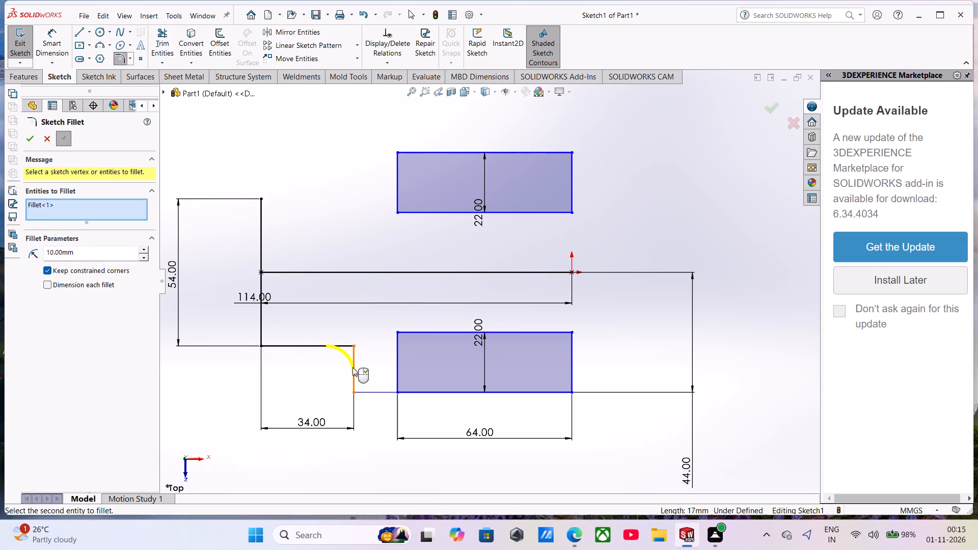
left_click(30, 137)
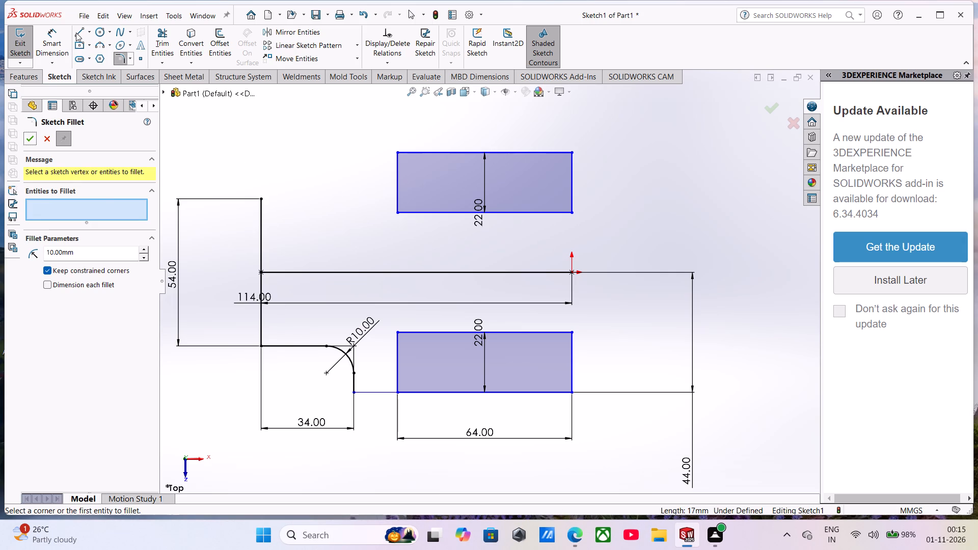
Mirror the lower horizontal line, fillet arc, short vertical line and 16 mm connecting line about the 114 mm horizontal line, keeping the originals.
left_click(277, 32)
left_click(317, 347)
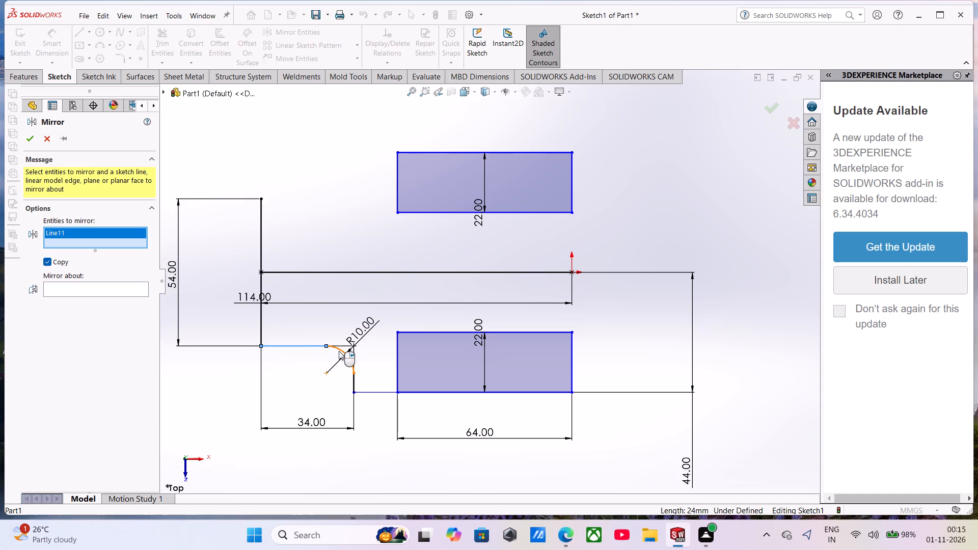
left_click(339, 352)
left_click(356, 386)
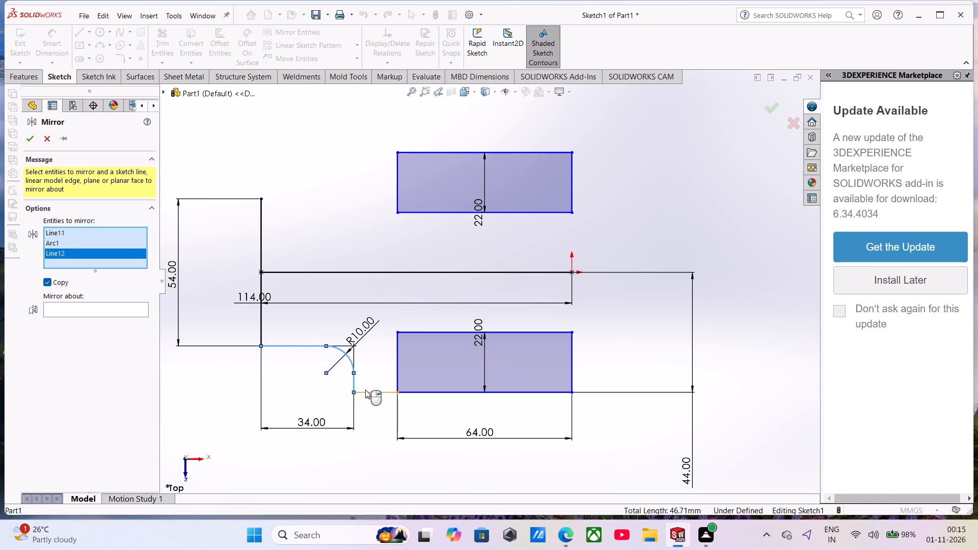
left_click(368, 393)
left_click(115, 321)
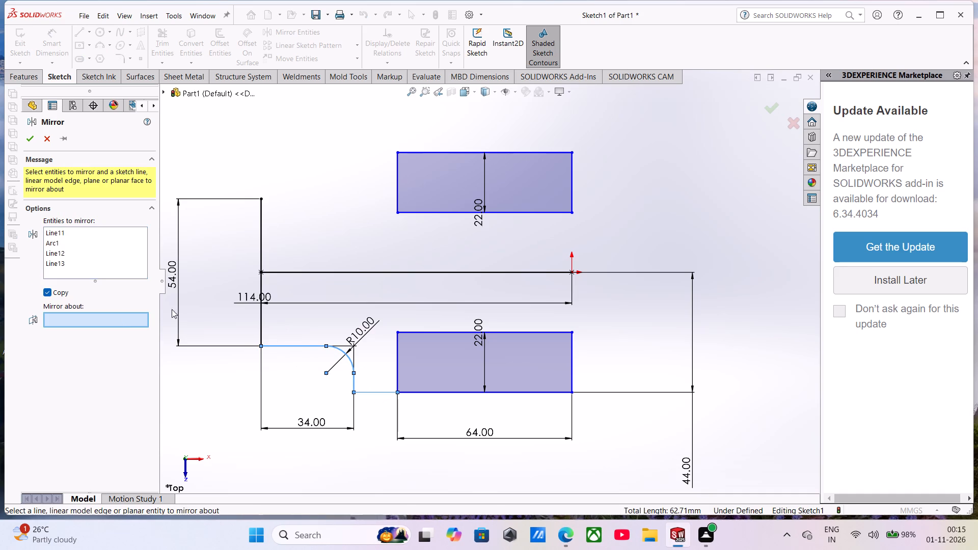
left_click(281, 275)
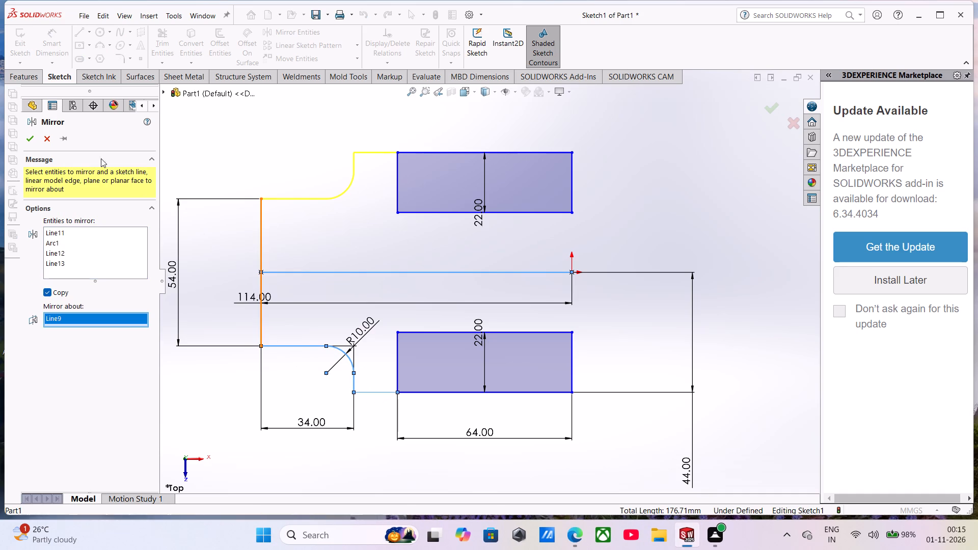
left_click(32, 134)
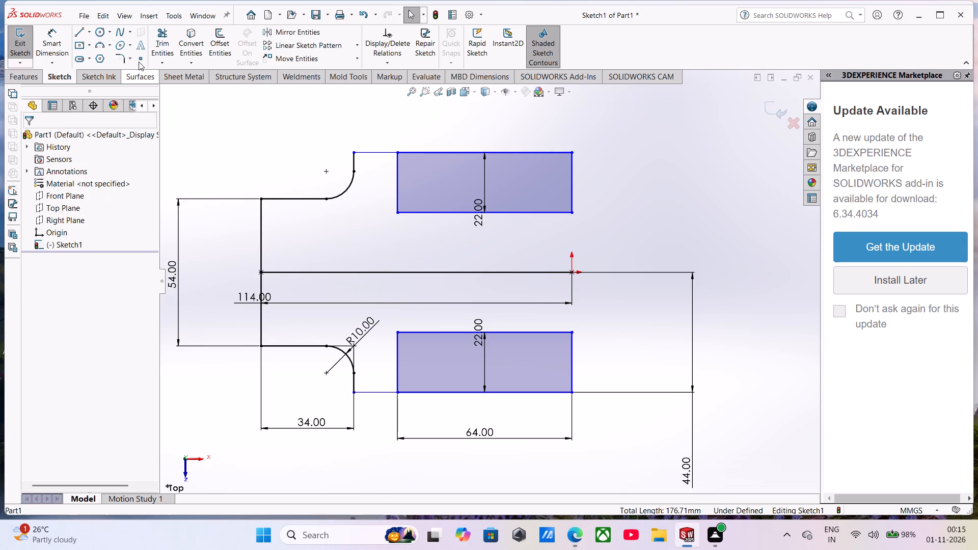
Trim away the 114 mm horizontal line between the two rectangles using Trim to closest.
left_click(156, 40)
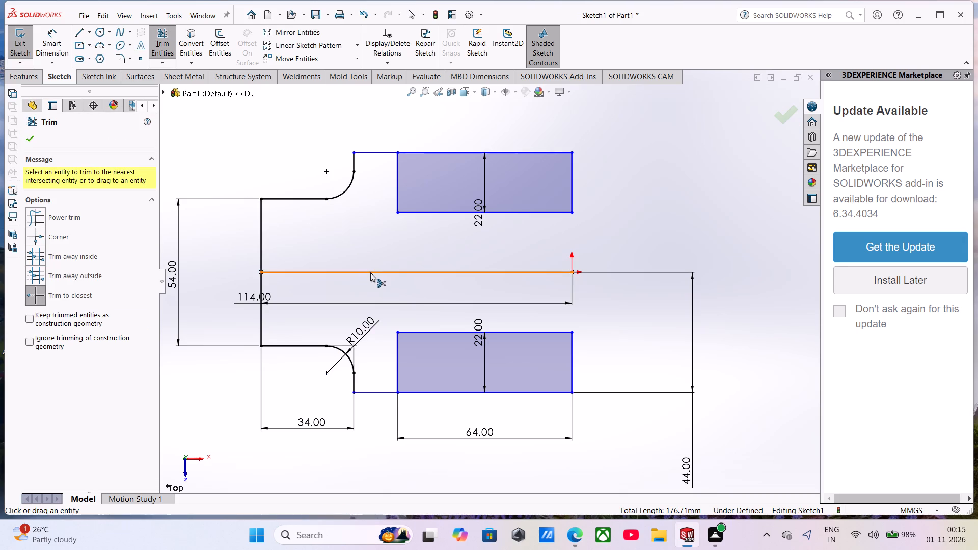
left_click(370, 273)
Sketch a vertical 44 mm line joining the inner left corners of the upper and lower rectangles.
scroll(354, 353, "down", 2)
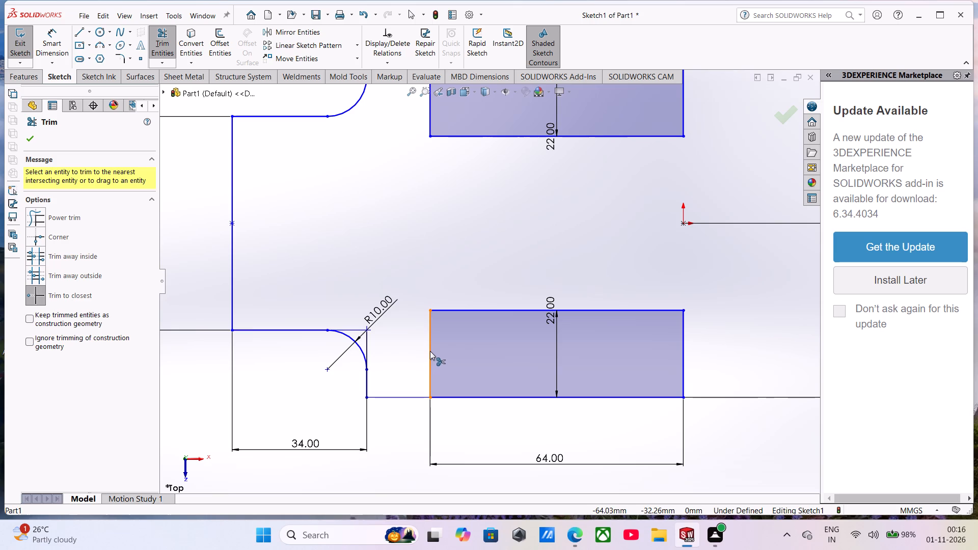
scroll(399, 333, "up", 1)
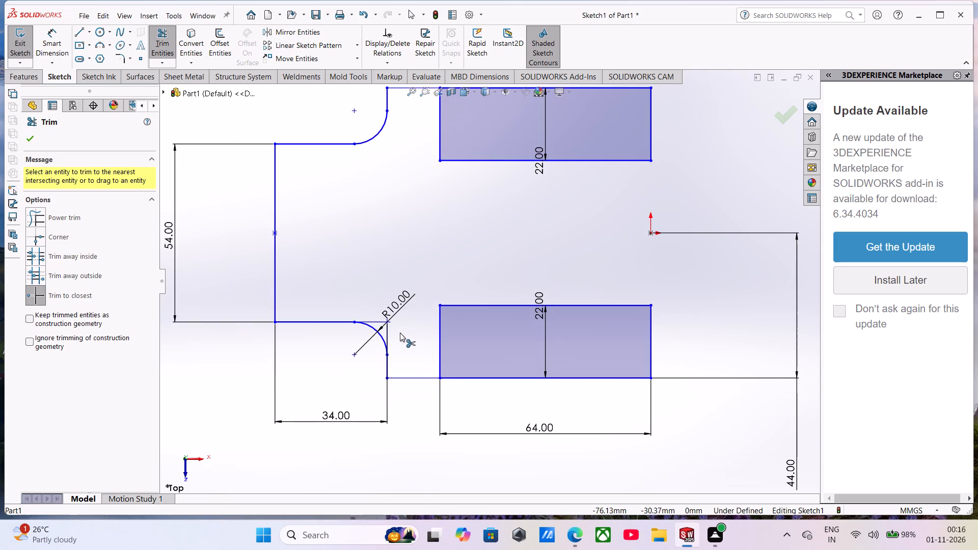
scroll(400, 333, "up", 2)
left_click(80, 30)
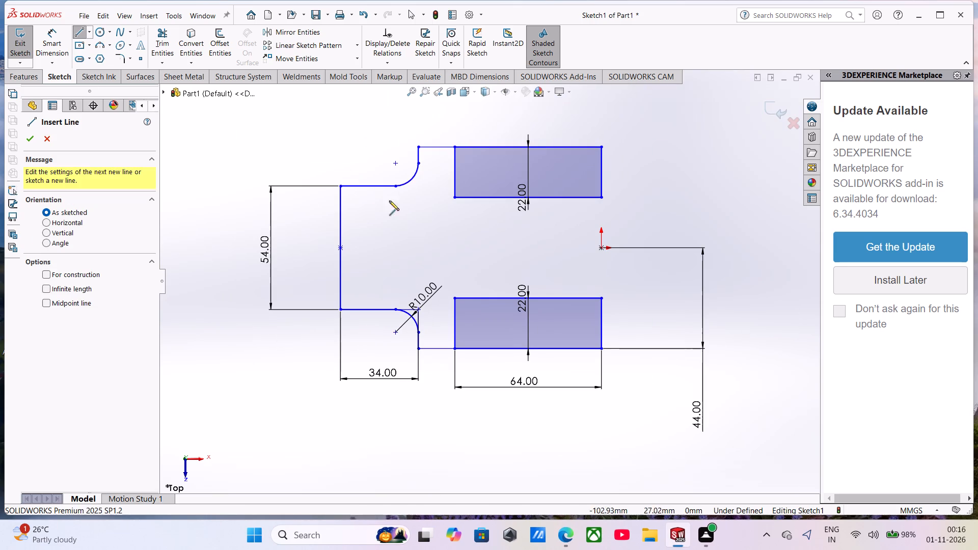
left_click(456, 297)
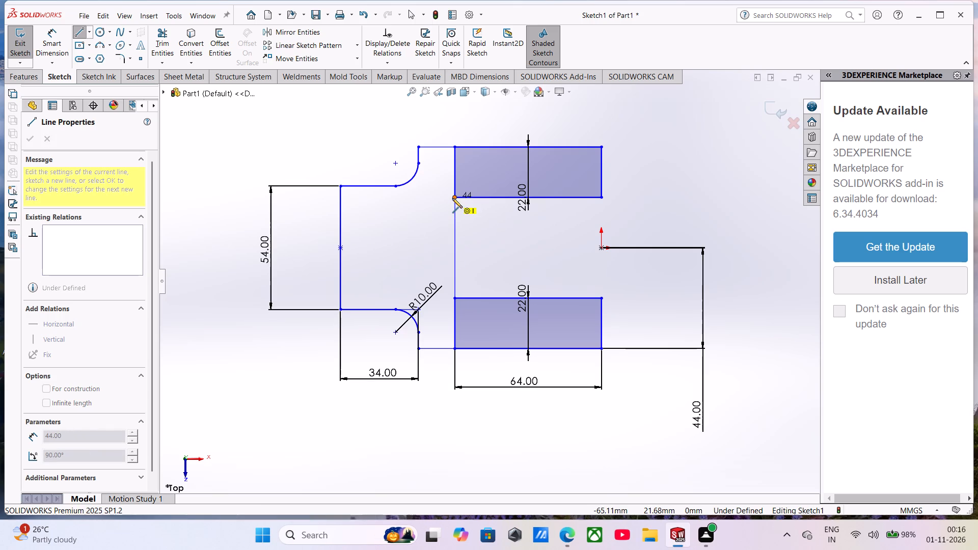
left_click(452, 196)
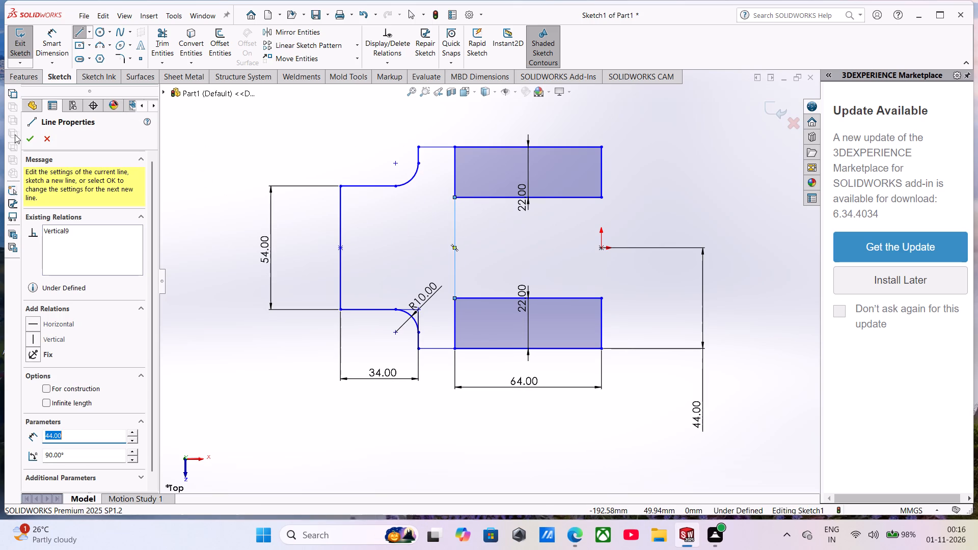
left_click(25, 137)
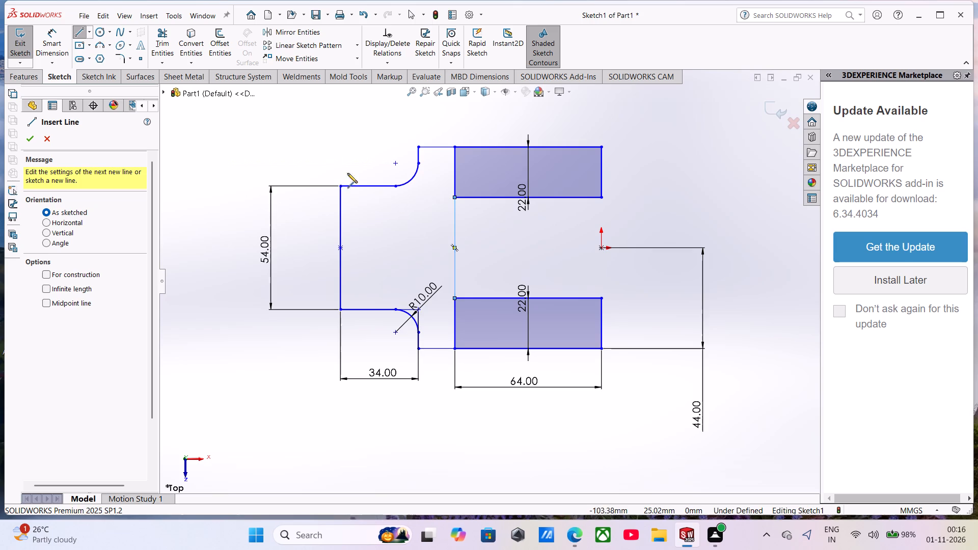
Trim away the left edges of both arm rectangles so the fork profile becomes one closed region.
left_click(156, 41)
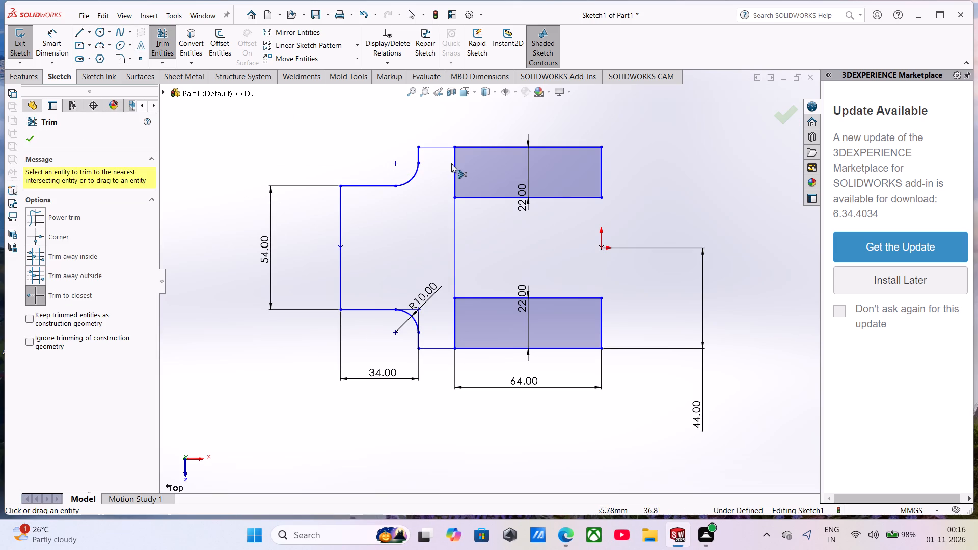
left_click(453, 169)
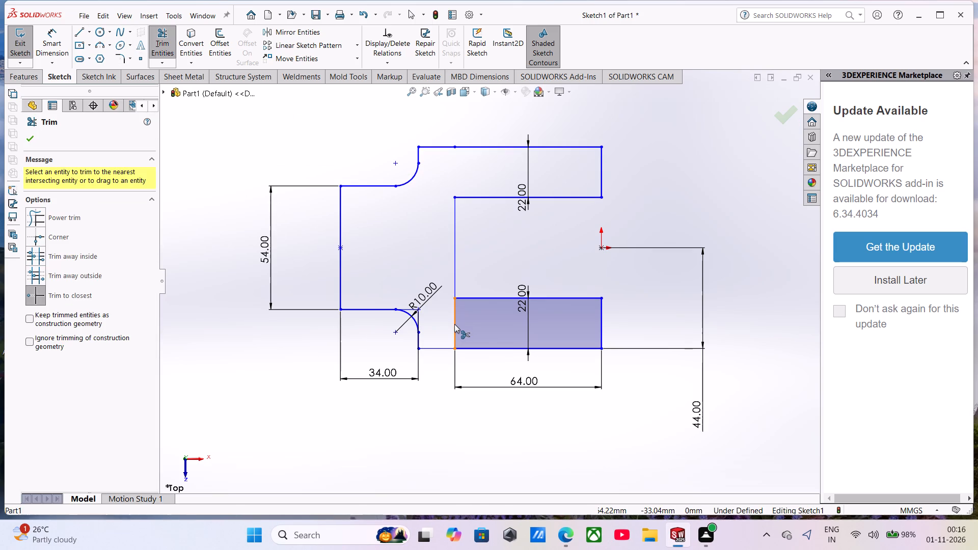
left_click(454, 324)
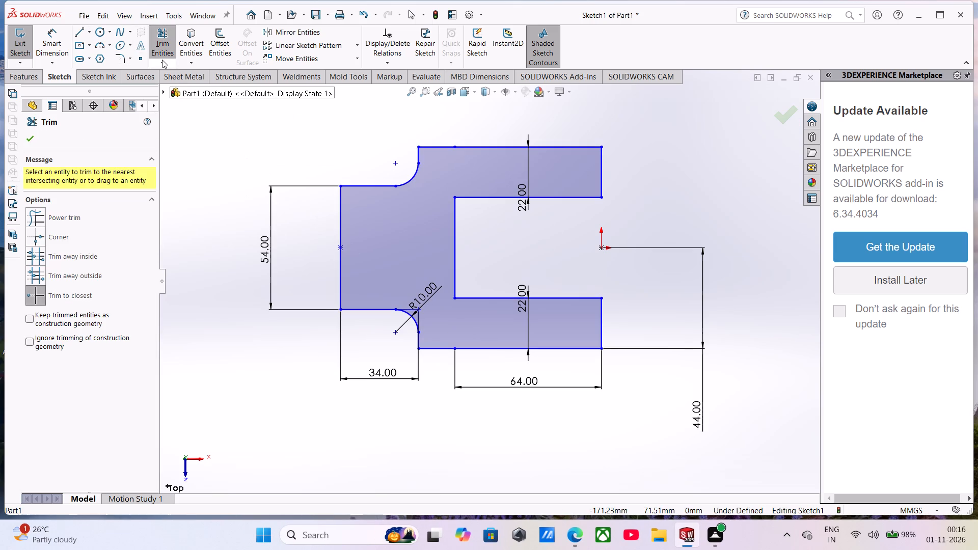
Add 10 mm sketch fillets to both inner corners of the fork slot.
left_click(119, 60)
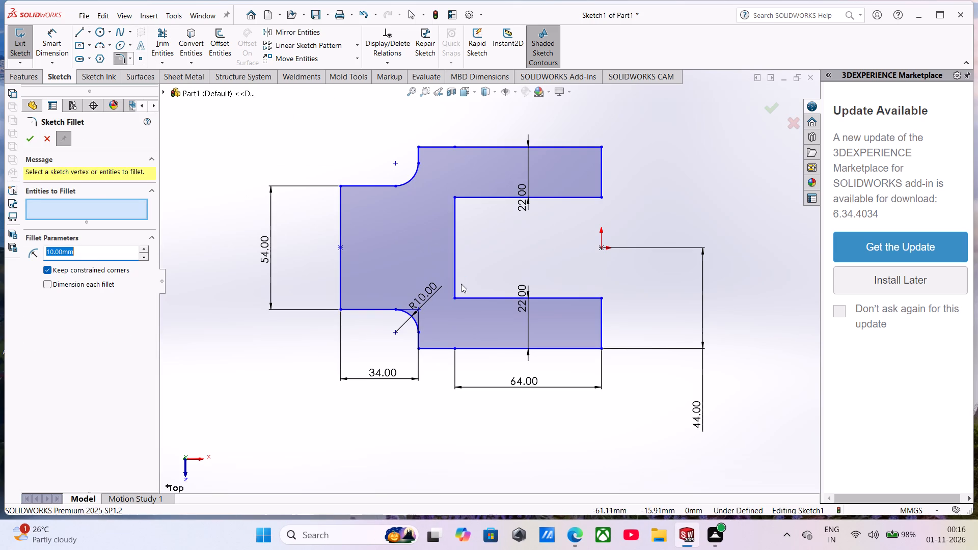
left_click(456, 283)
left_click(473, 296)
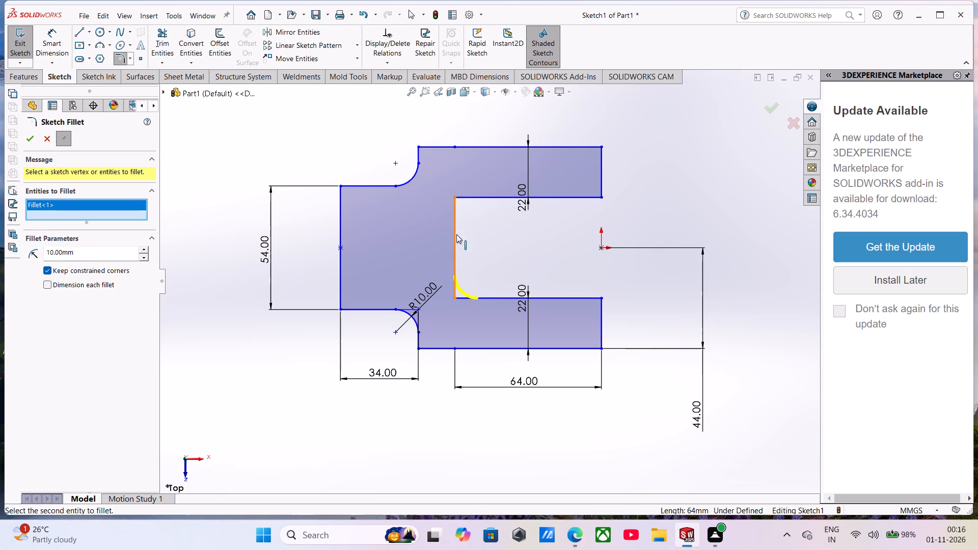
left_click(453, 215)
left_click(471, 200)
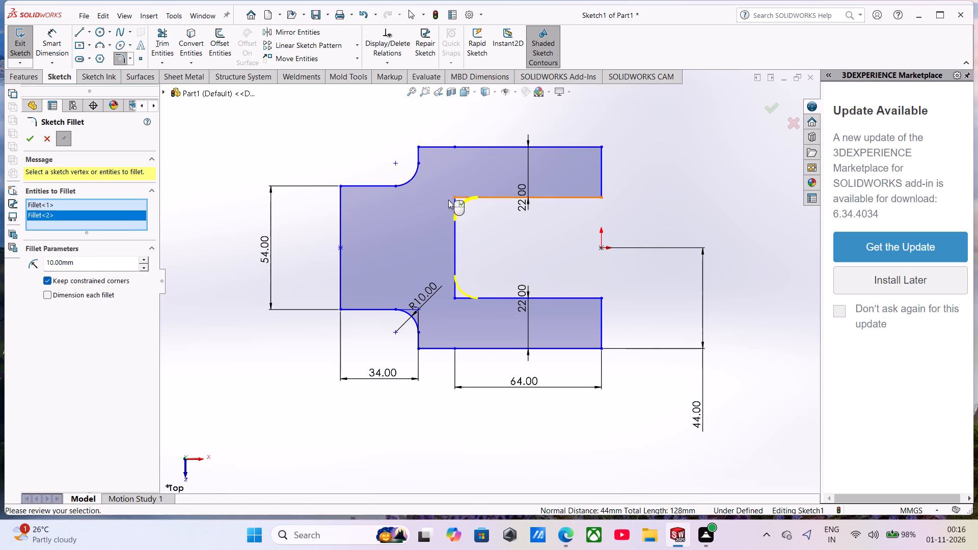
left_click(25, 134)
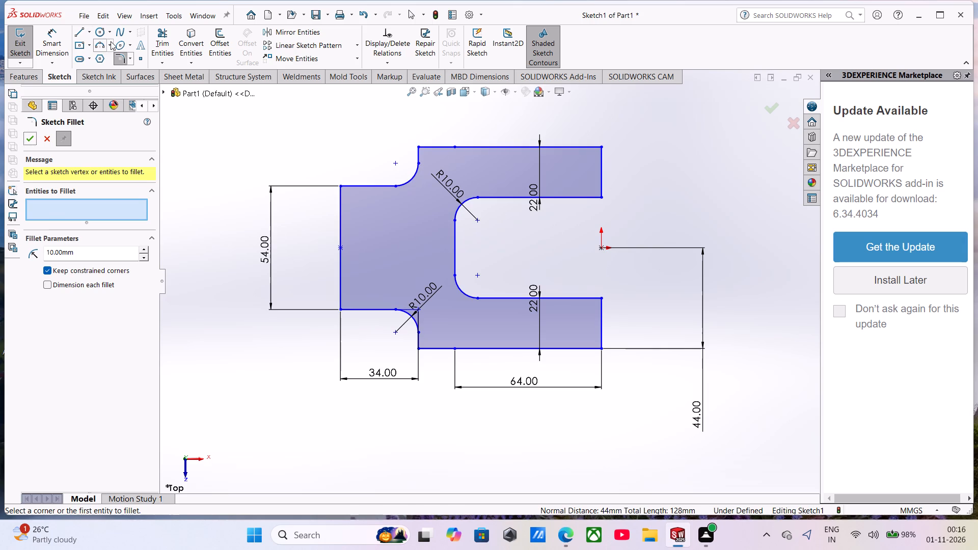
Sketch a circle about 11 mm in diameter inside the 54 mm end, level with the origin, about 18 mm from the end edge.
left_click(98, 35)
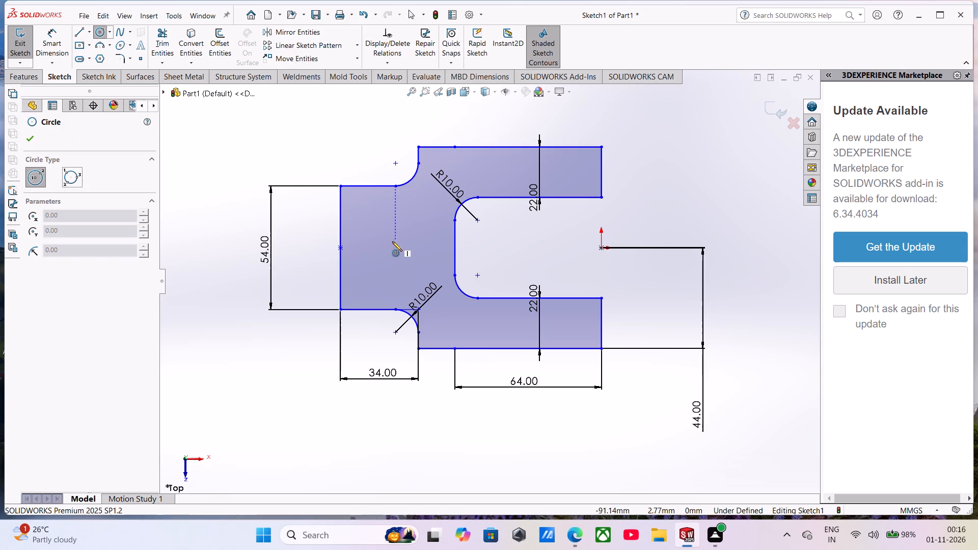
left_click(383, 249)
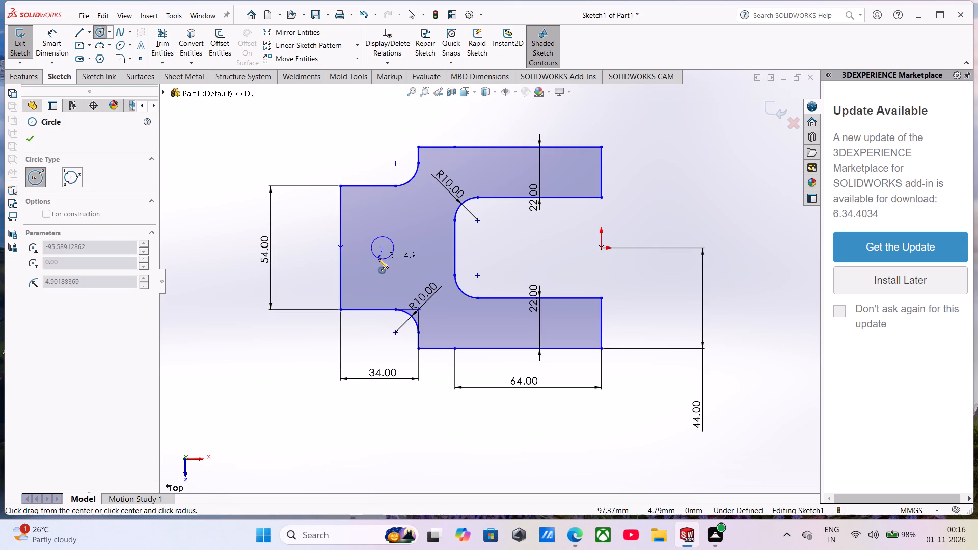
left_click(378, 259)
Dimension the circle's centre 17 mm from the midpoint of the 54 mm end edge.
left_click(52, 46)
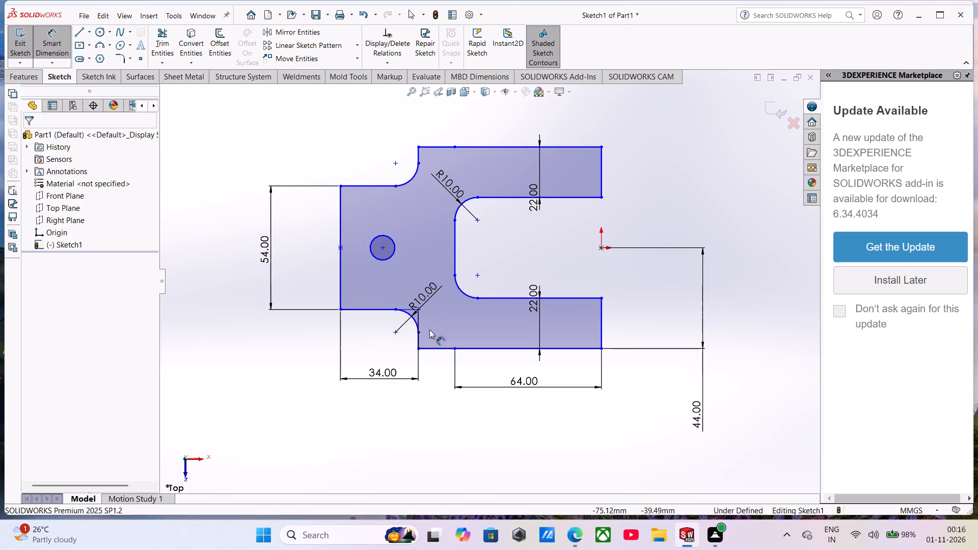
left_click(383, 248)
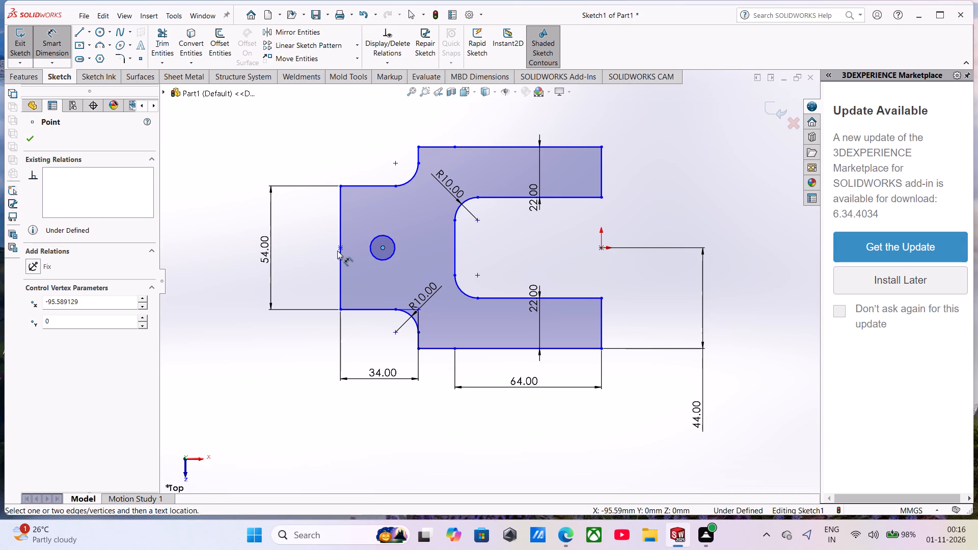
left_click(342, 250)
left_click(316, 255)
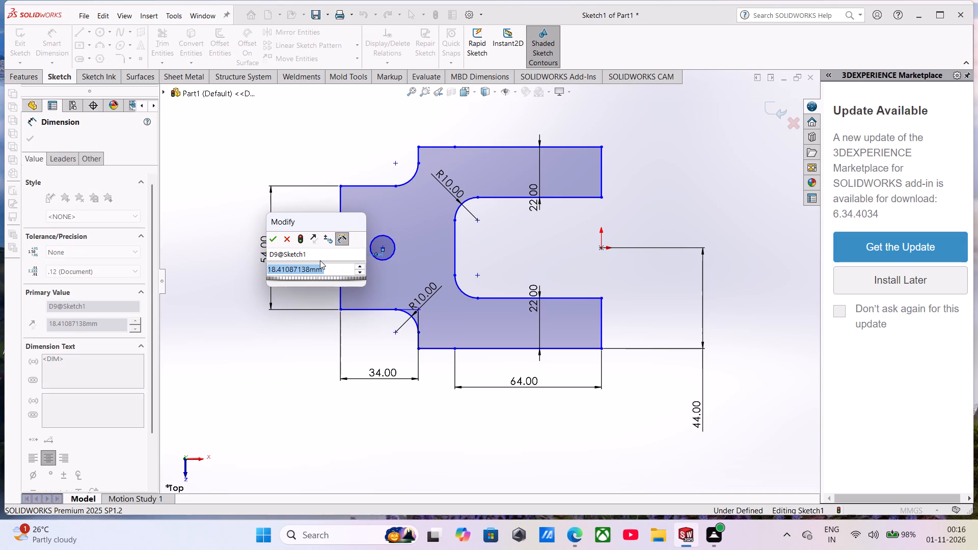
type("17")
key("Return")
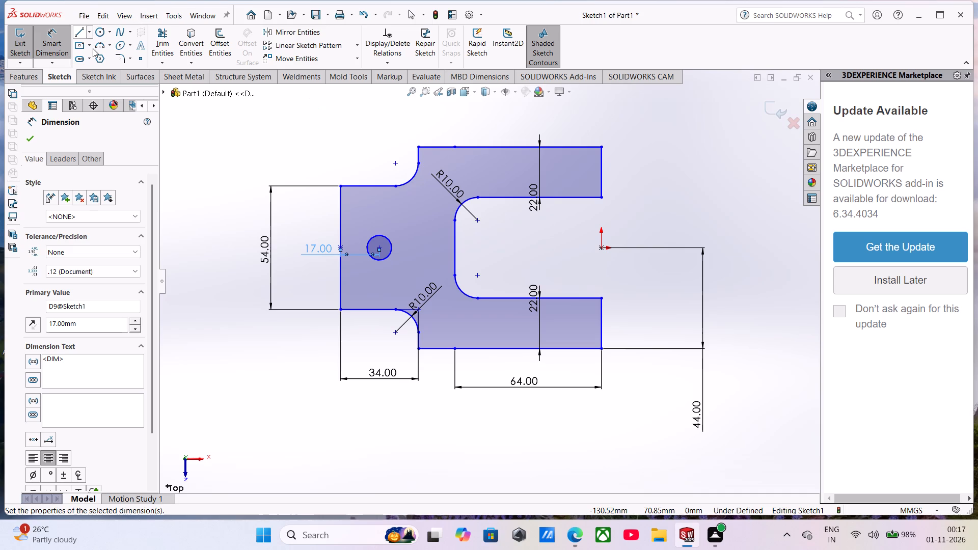
Dimension the circle's diameter as 20 mm.
left_click(389, 239)
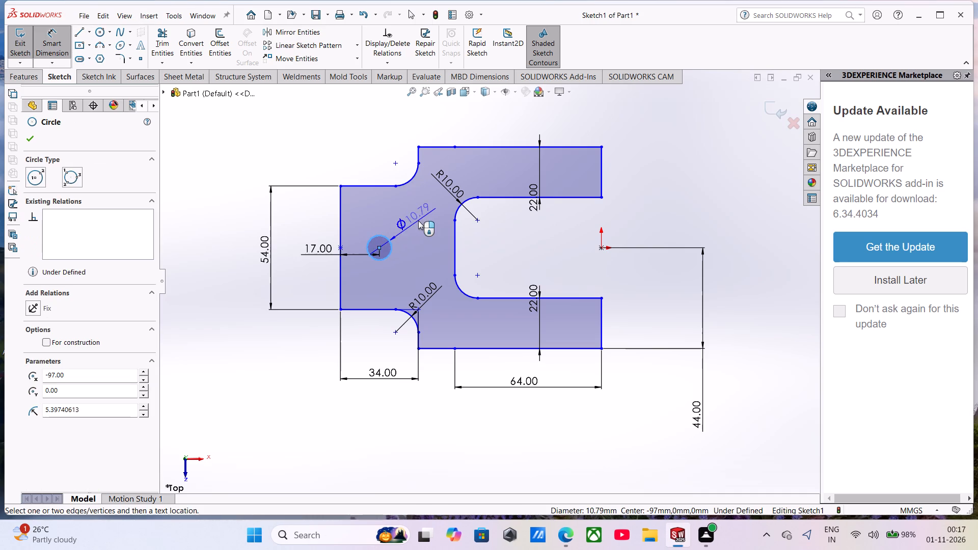
left_click(421, 219)
type("20")
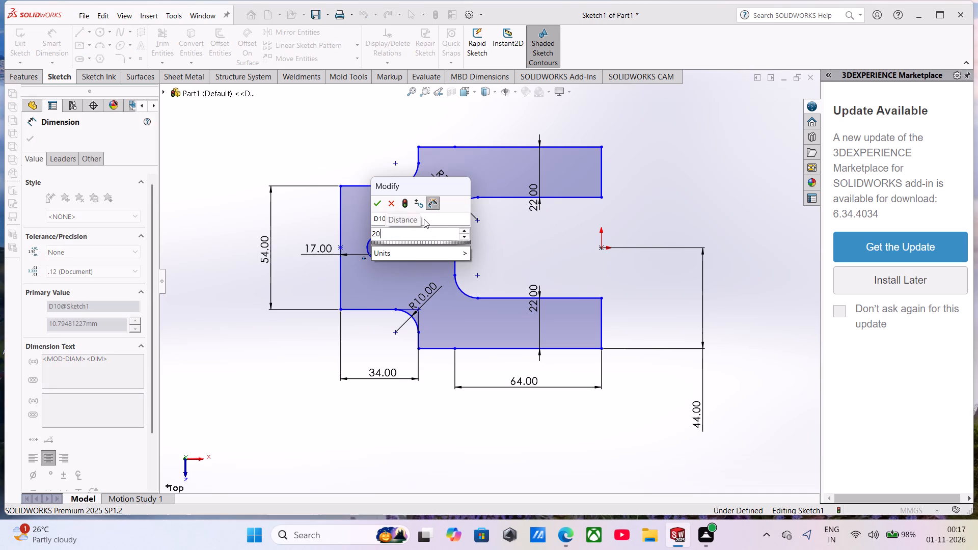
key("Return")
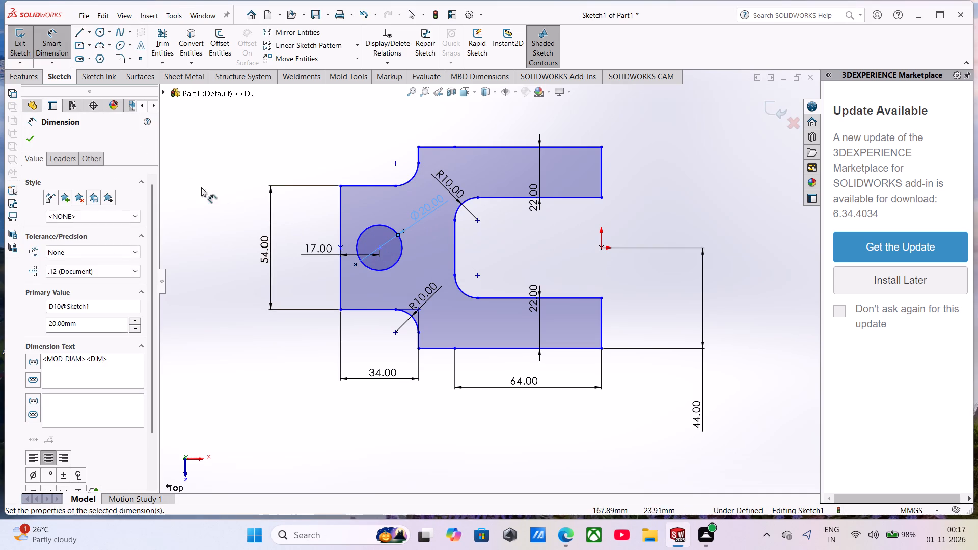
left_click(25, 141)
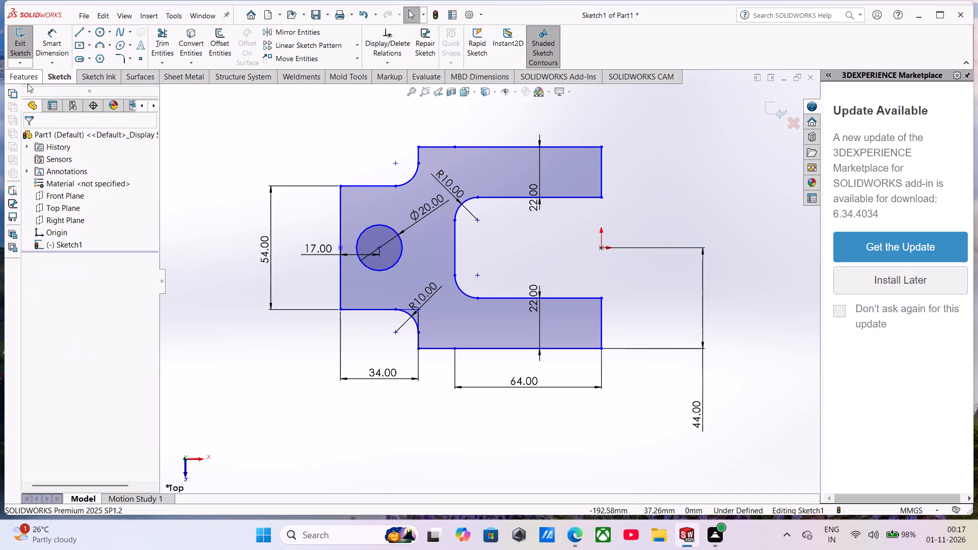
Extrude the fork profile as a boss with a Mid Plane end condition and 15 mm depth.
left_click(25, 81)
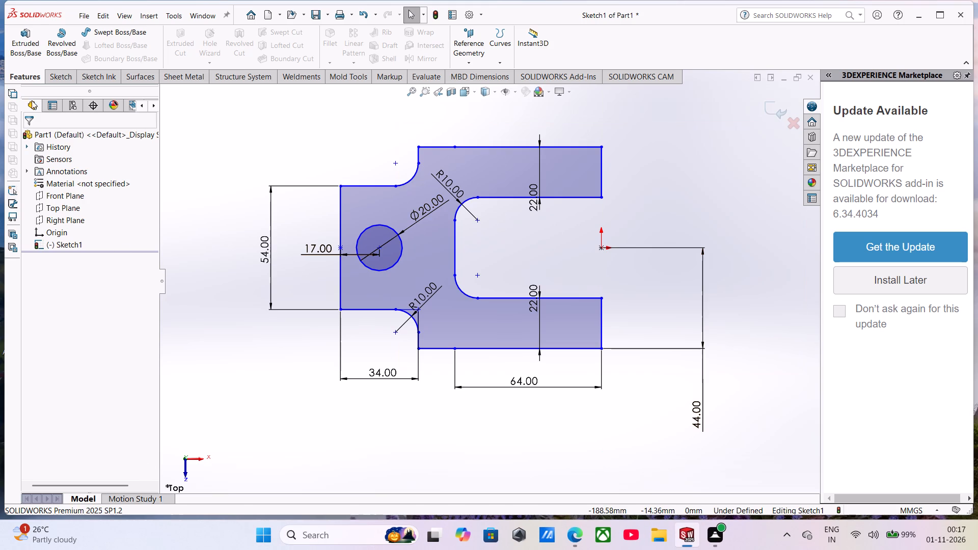
left_click(26, 42)
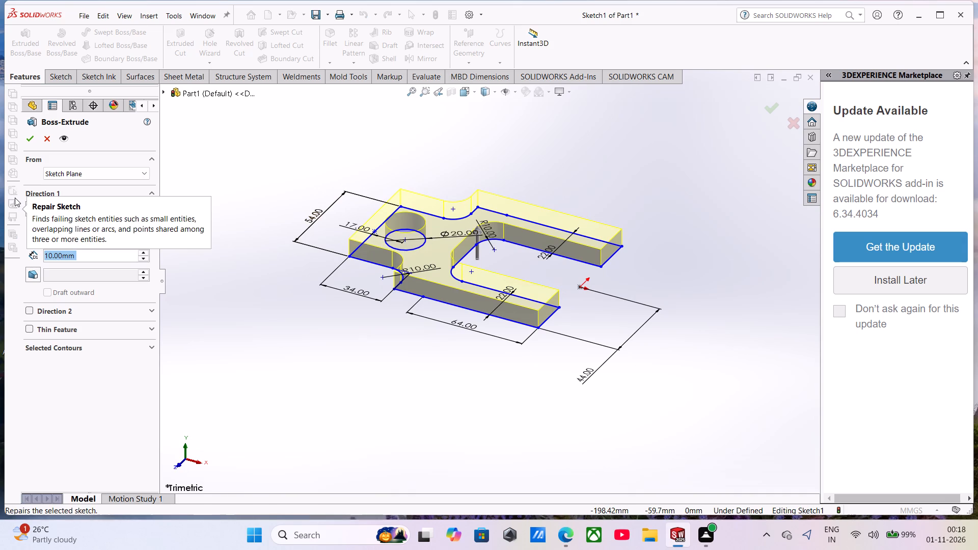
left_click(76, 212)
left_click(76, 264)
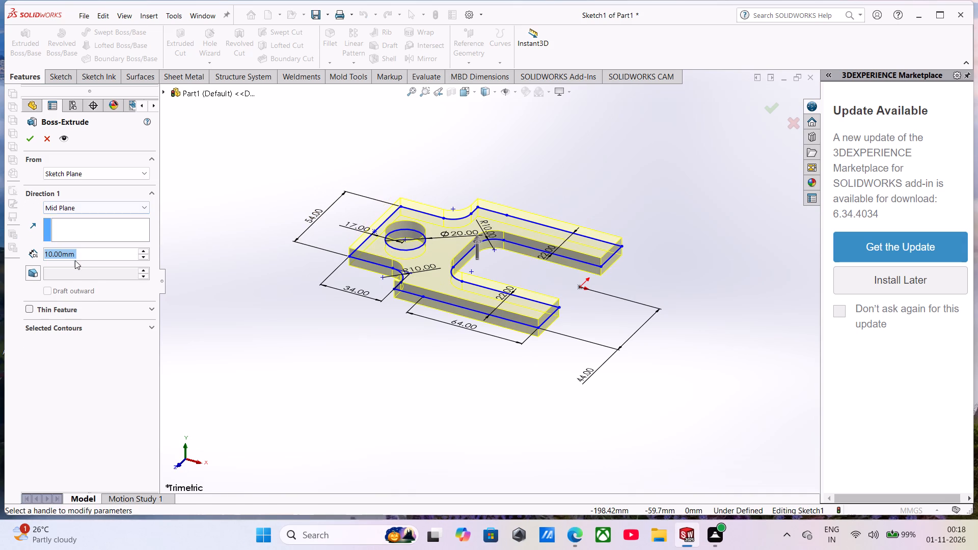
type("15")
key("Return")
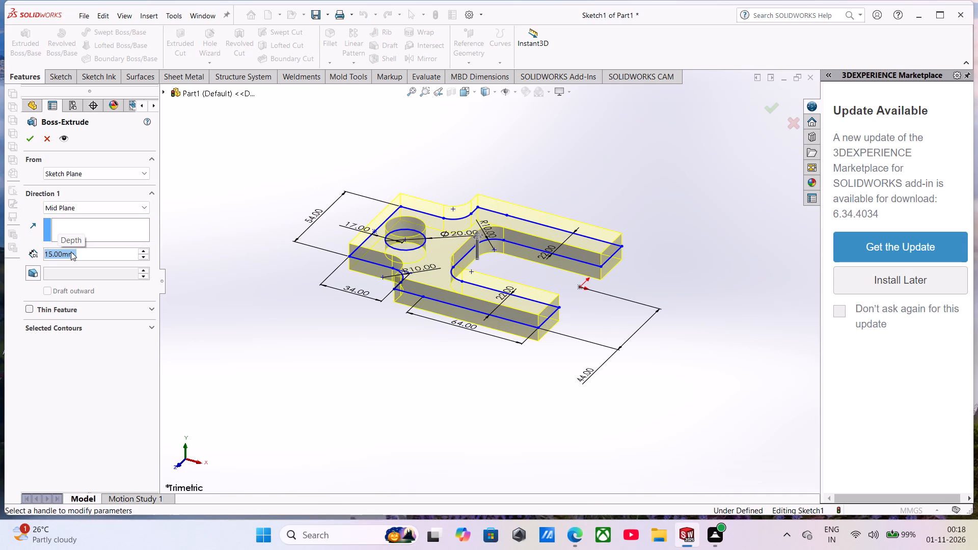
left_click(35, 143)
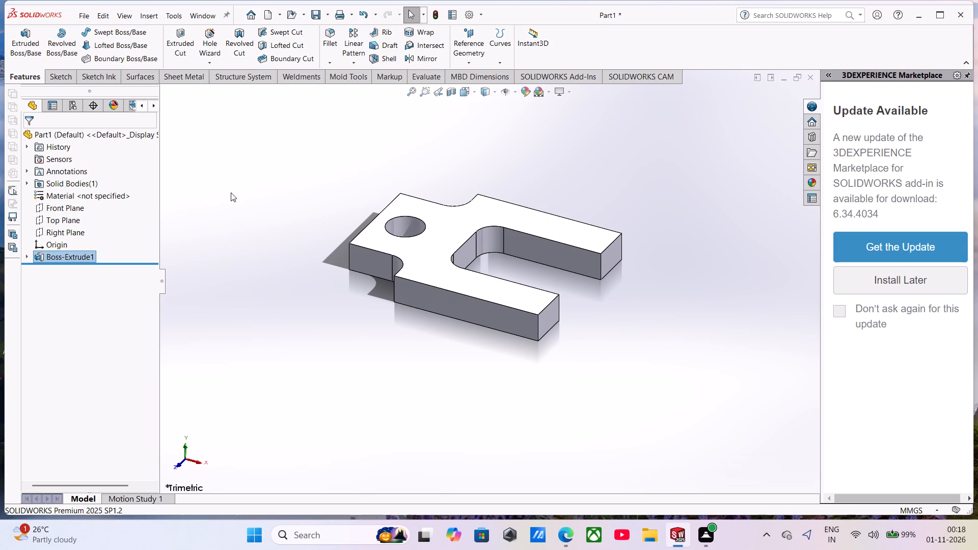
Start a new sketch on the long outer side face of the front fork arm.
middle_click_drag(354, 252, 381, 241)
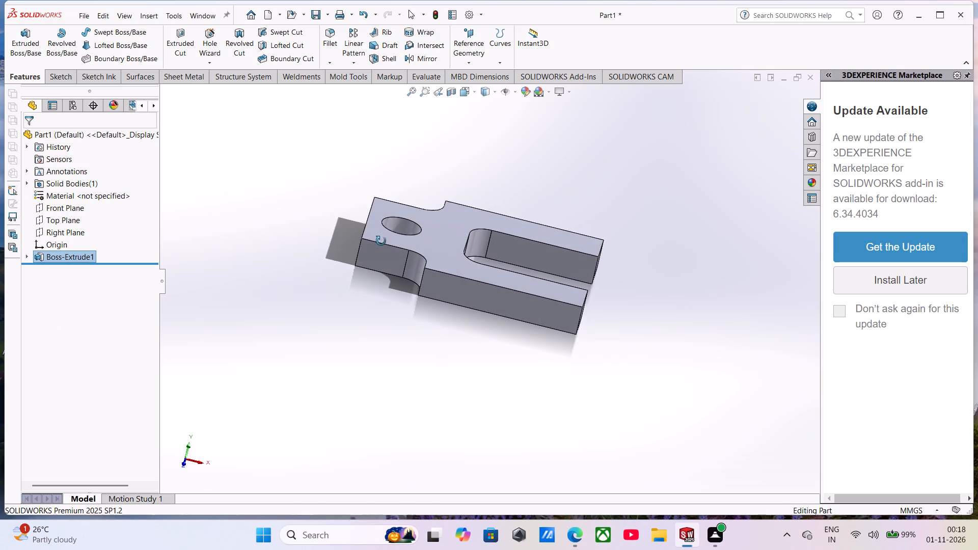
middle_click_drag(381, 241, 366, 242)
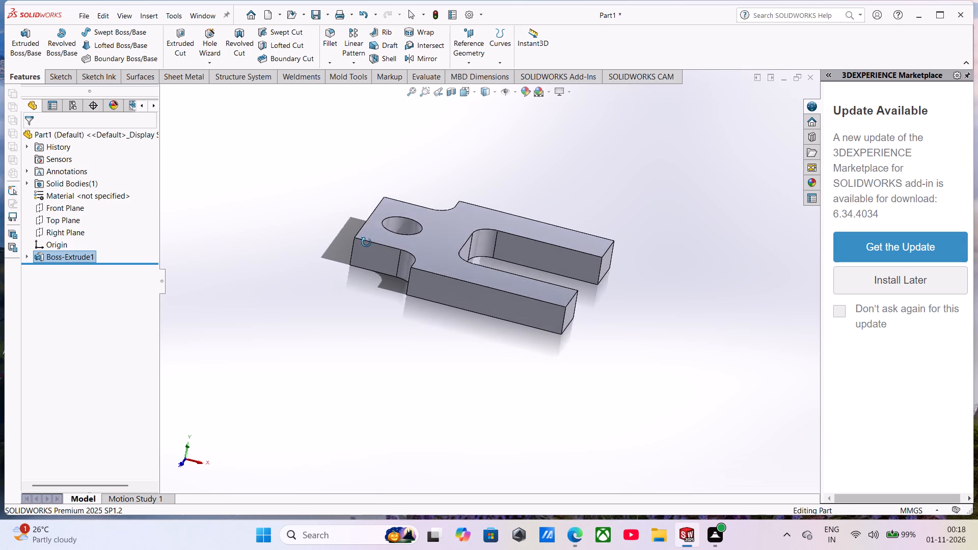
middle_click_drag(366, 242, 357, 272)
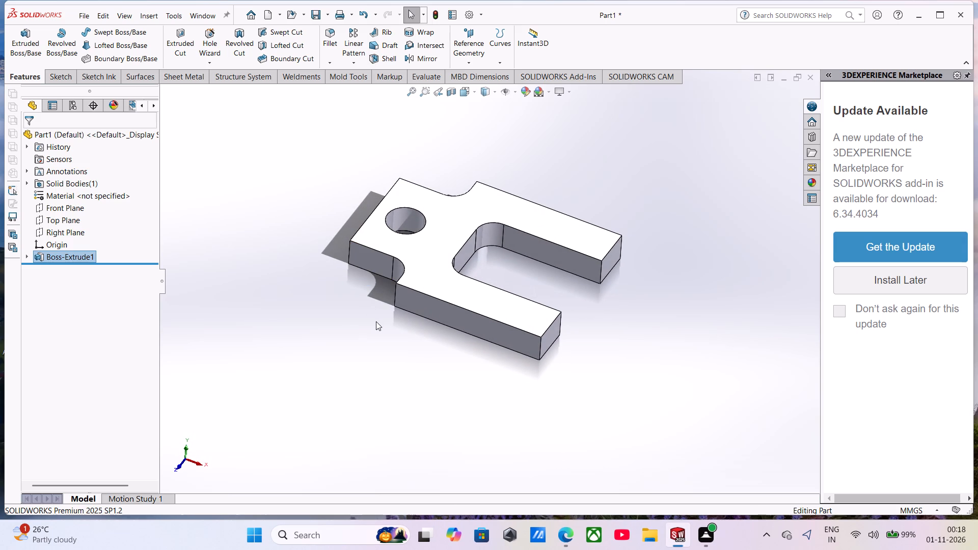
middle_click_drag(449, 383, 451, 374)
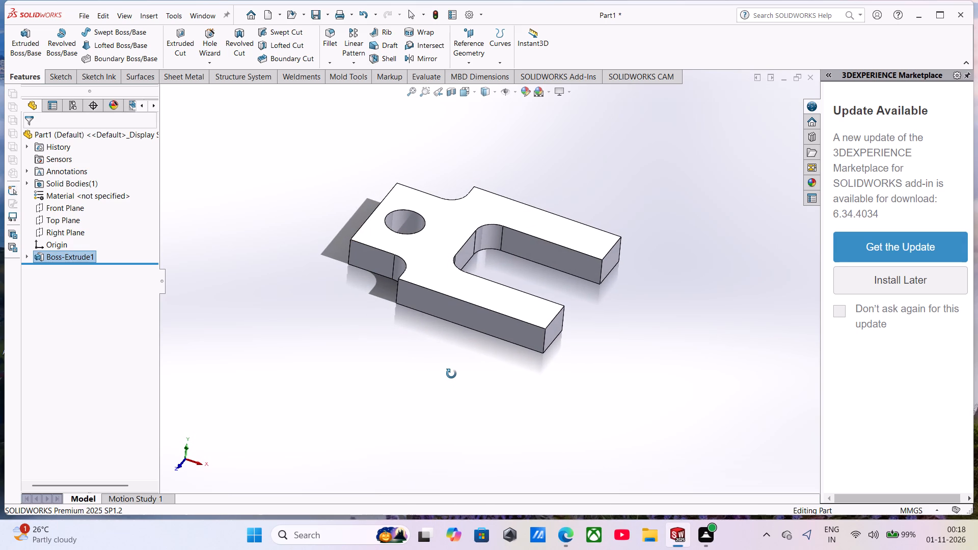
middle_click_drag(451, 374, 480, 301)
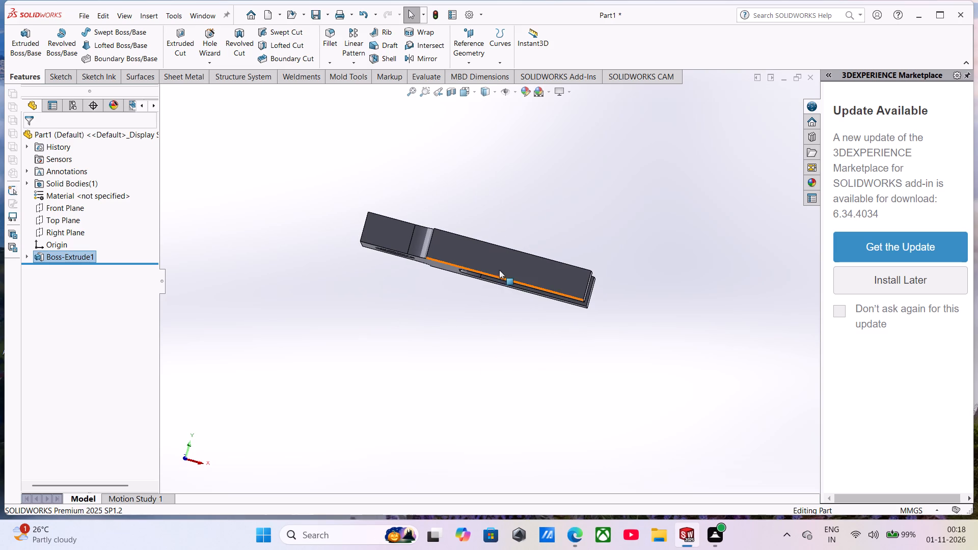
left_click(503, 263)
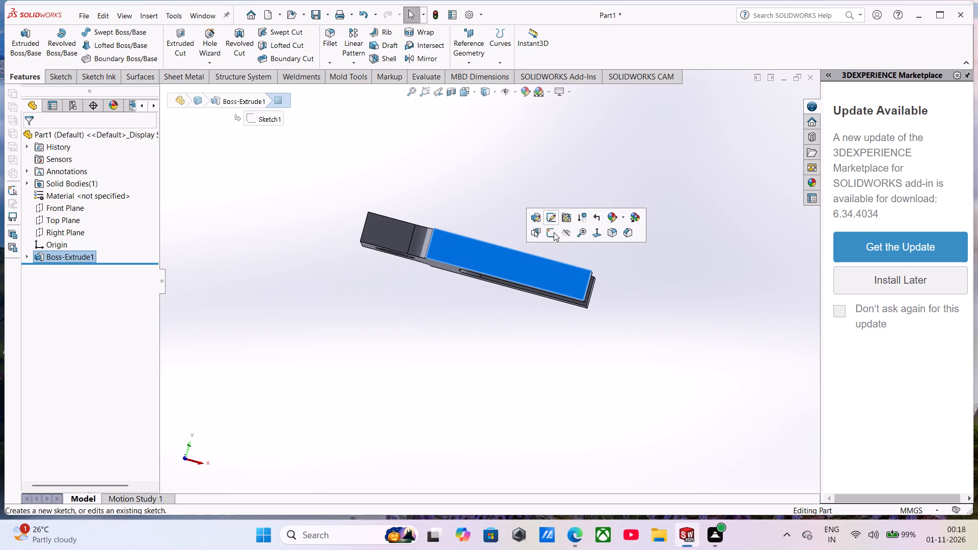
left_click(554, 232)
left_click(544, 208)
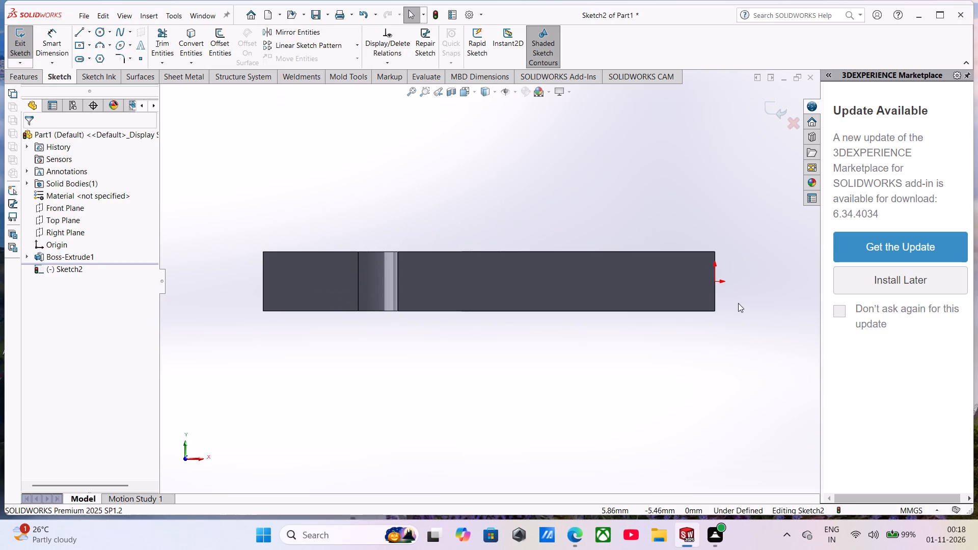
Sketch a vertical line upward from the lower corner of the arm's free end and dimension it as 33 mm.
scroll(738, 303, "up", 1)
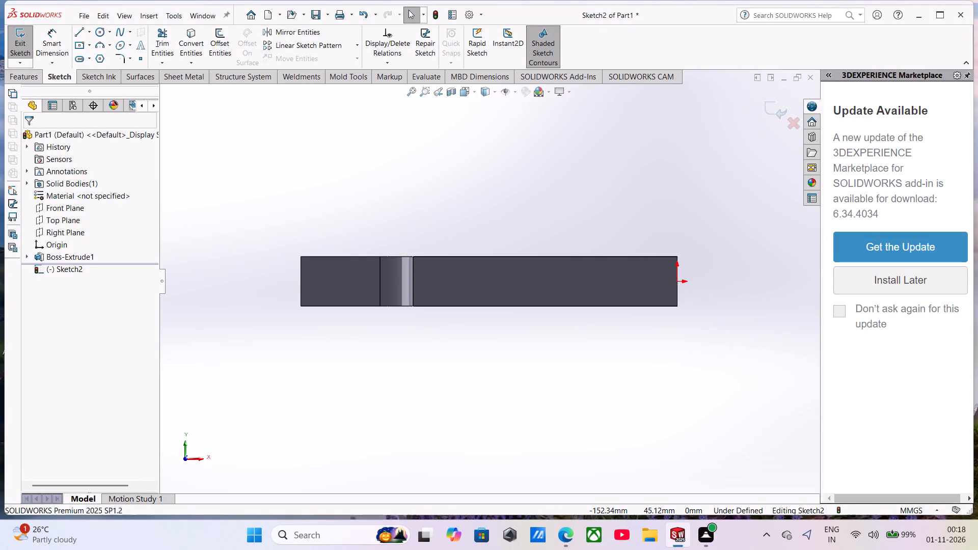
left_click(79, 37)
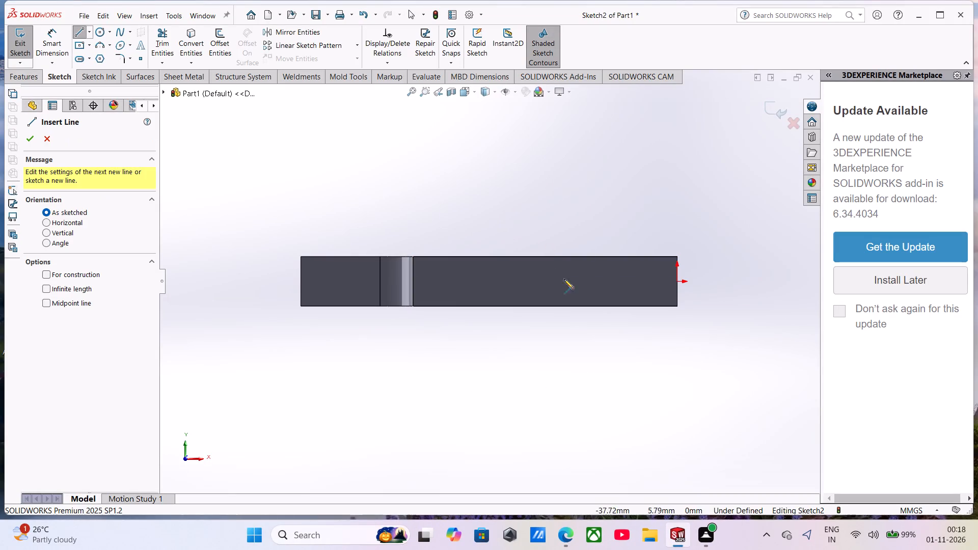
left_click(675, 307)
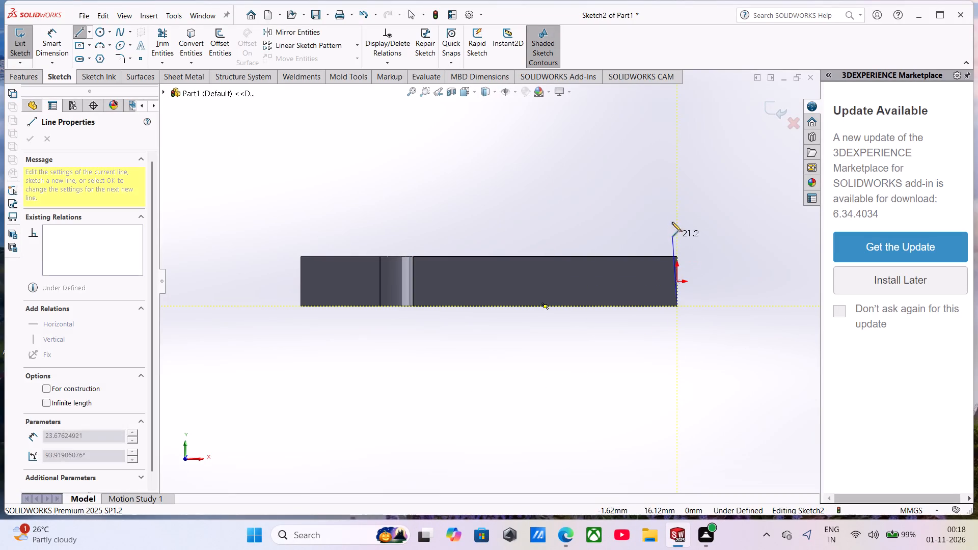
left_click(677, 170)
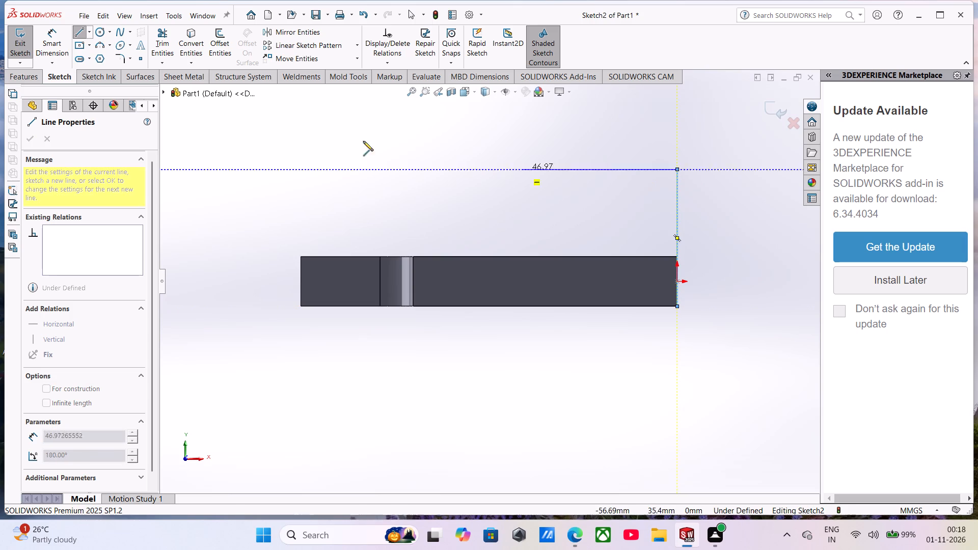
left_click(44, 41)
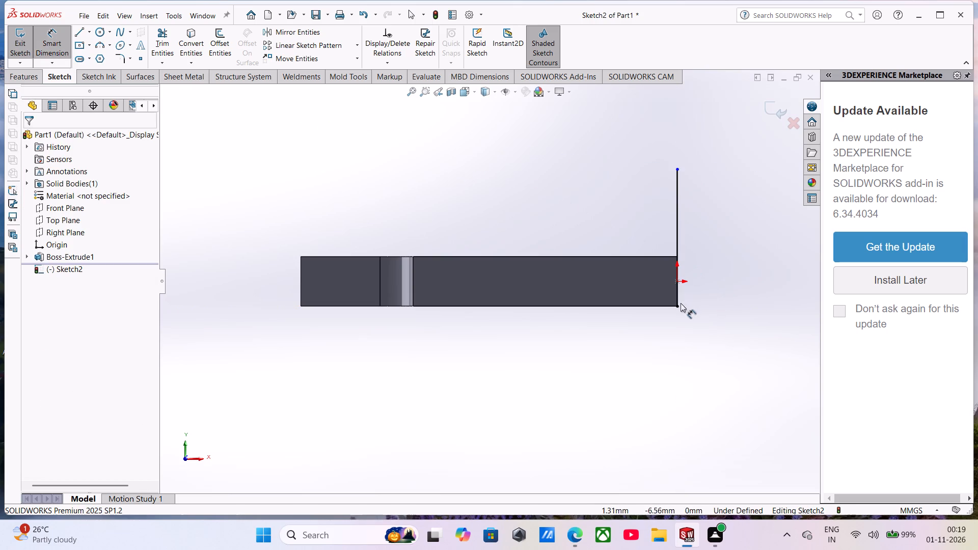
left_click(677, 307)
left_click(675, 168)
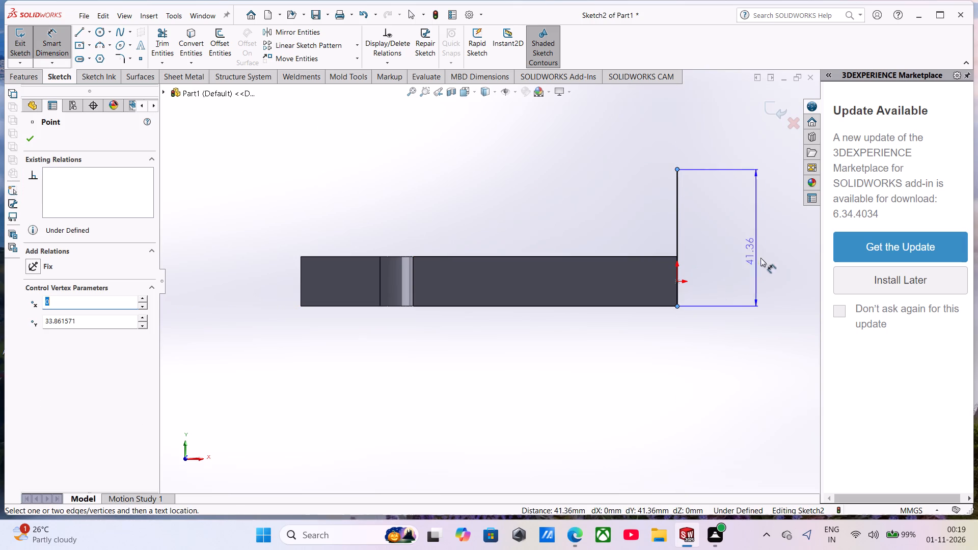
left_click(758, 376)
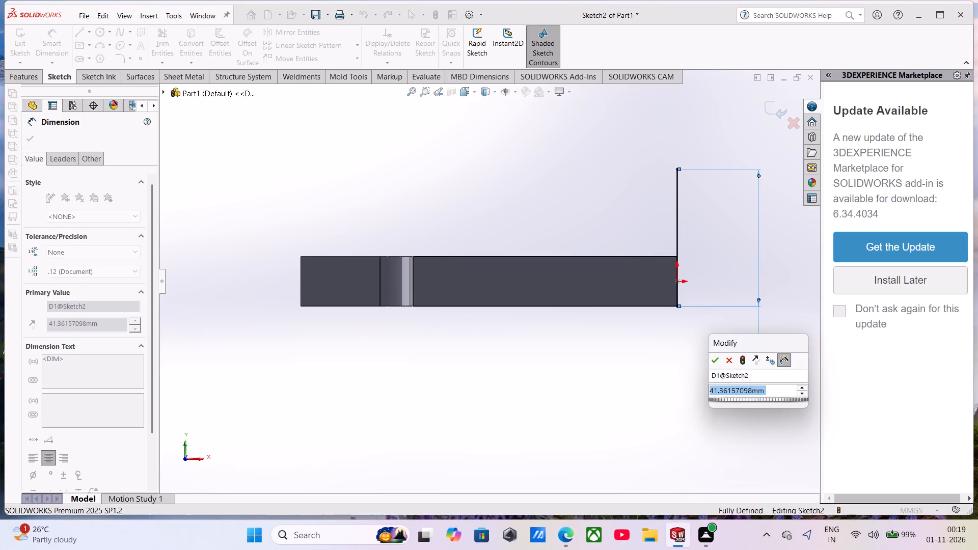
type("66/2")
key("Return")
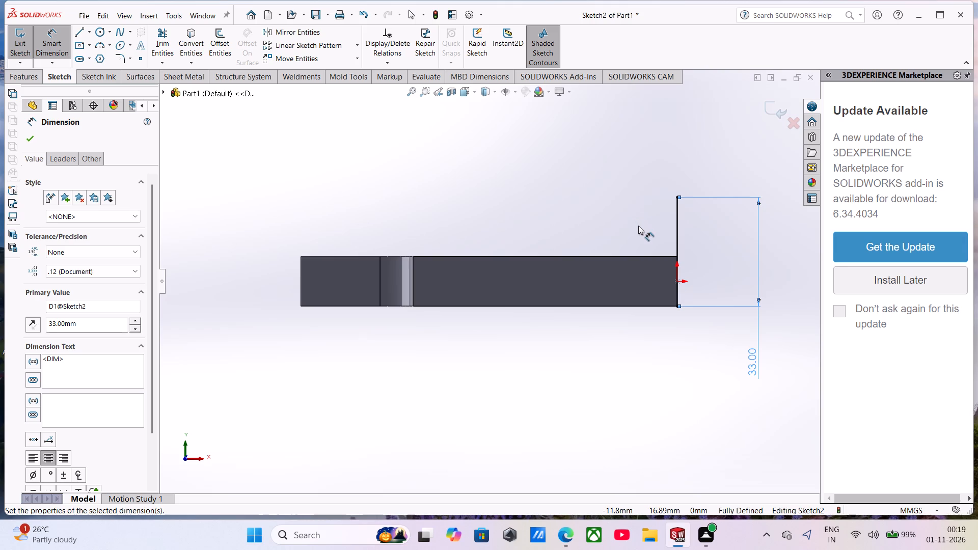
Sketch a circle centred on the vertical line's upper endpoint and dimension its diameter as 24 mm.
scroll(632, 270, "down", 2)
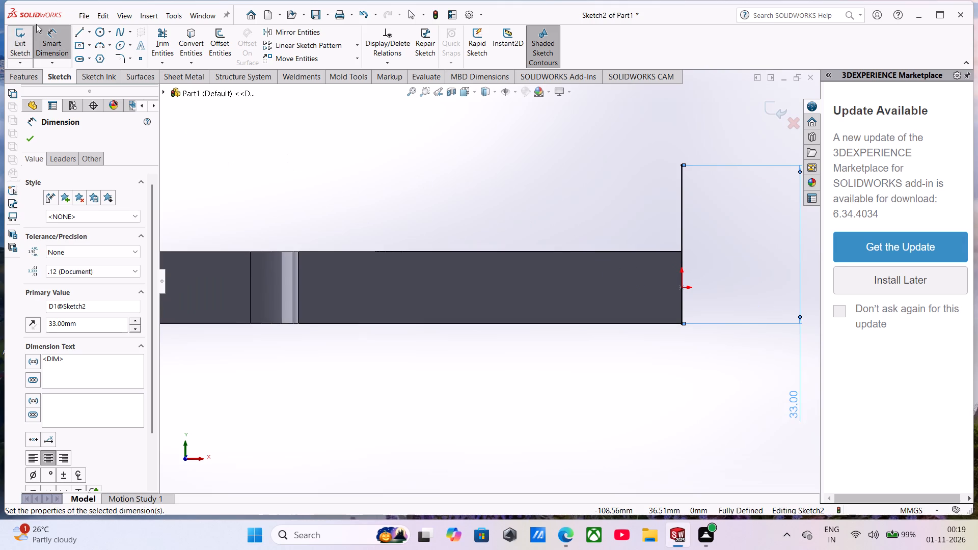
left_click(98, 32)
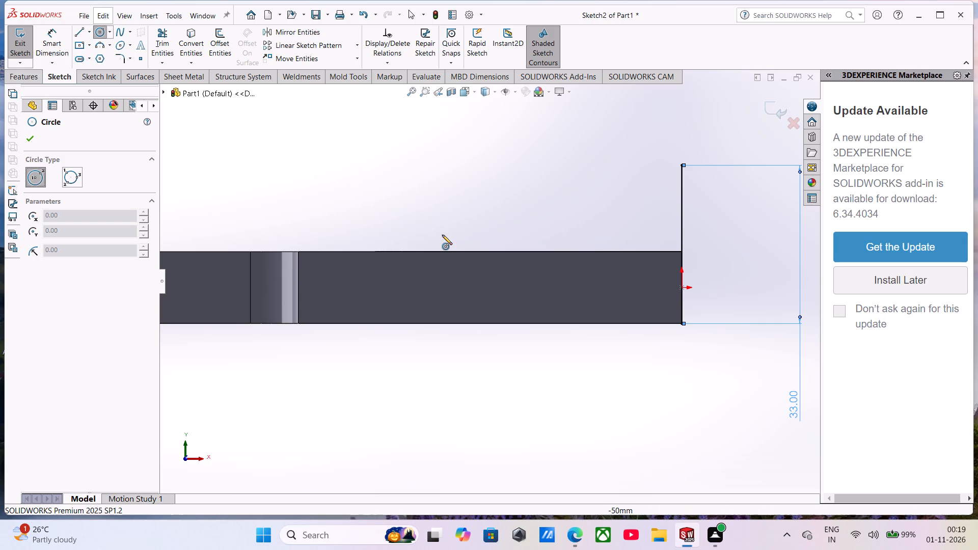
left_click(681, 164)
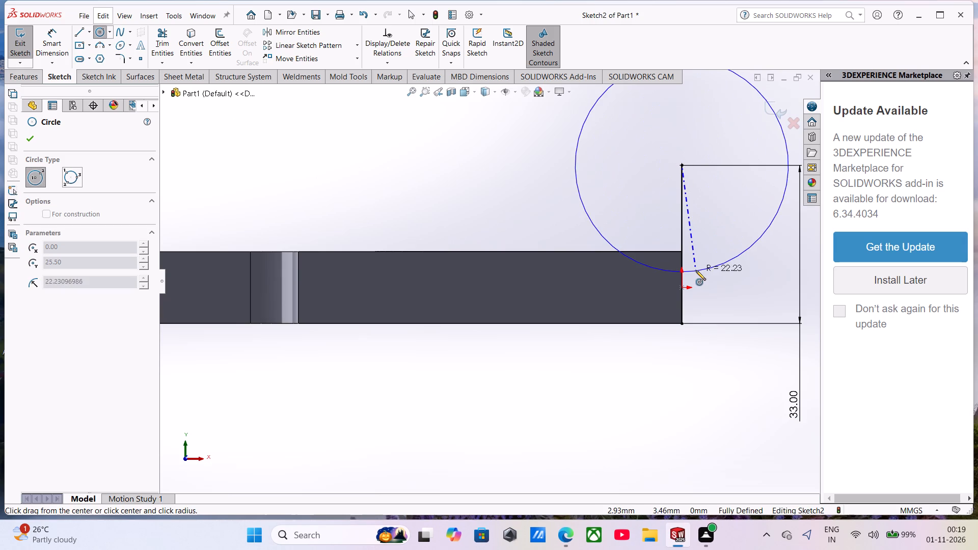
left_click(696, 270)
left_click(62, 41)
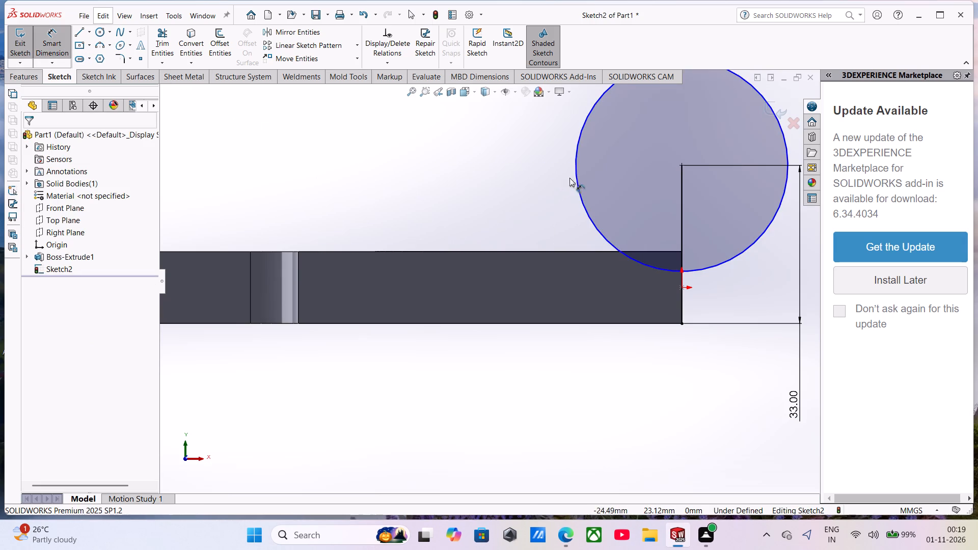
left_click(578, 192)
left_click(531, 215)
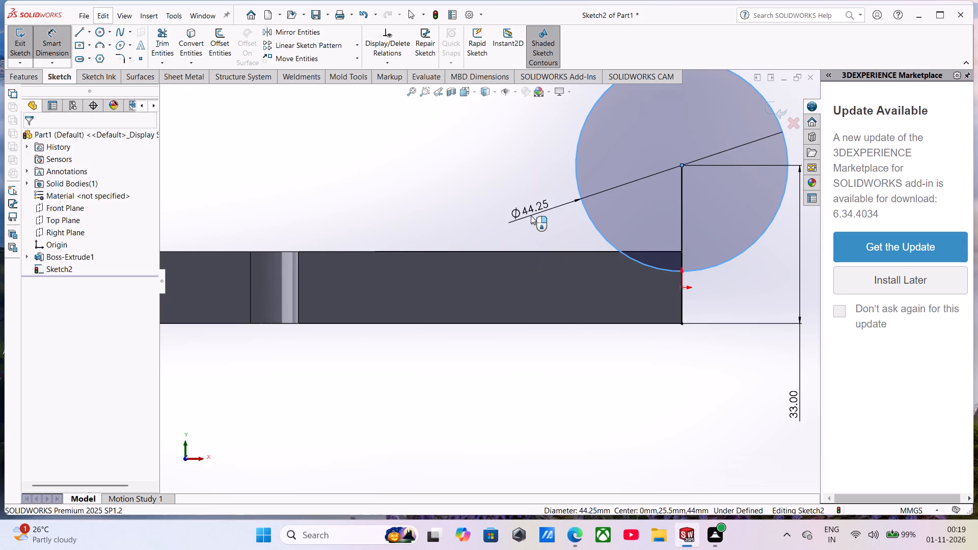
type("24")
key("Return")
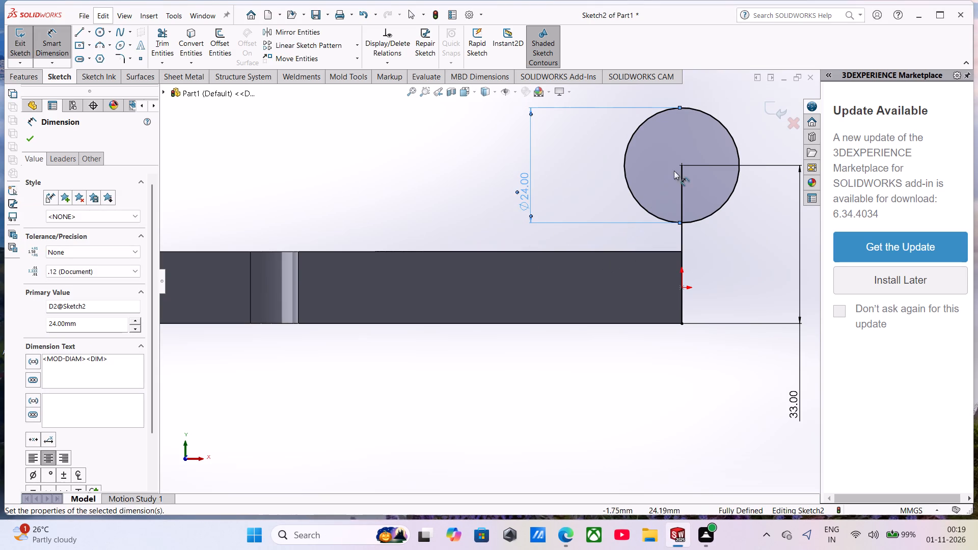
Sketch a concentric inner circle on the same centre and dimension its diameter as 18 mm.
left_click(101, 28)
left_click(682, 166)
left_click(684, 189)
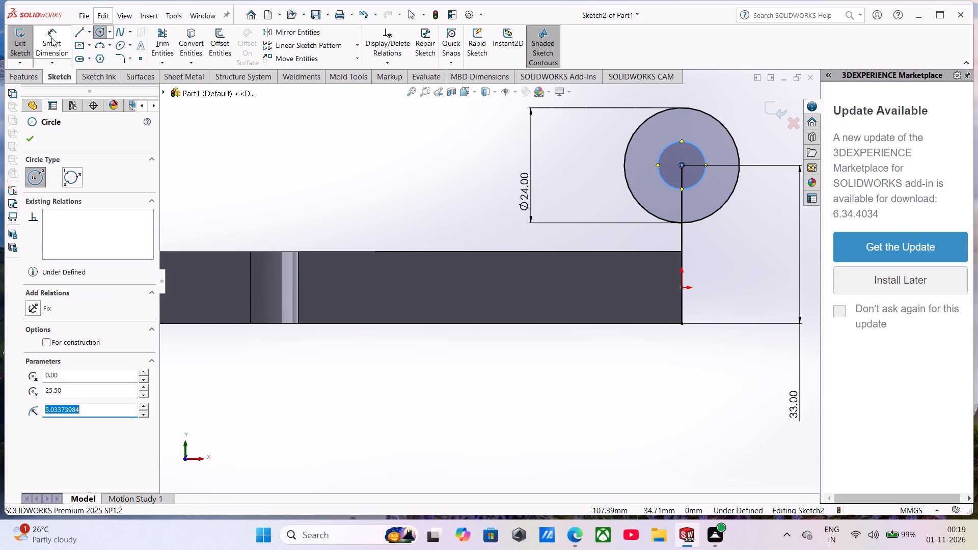
left_click(53, 36)
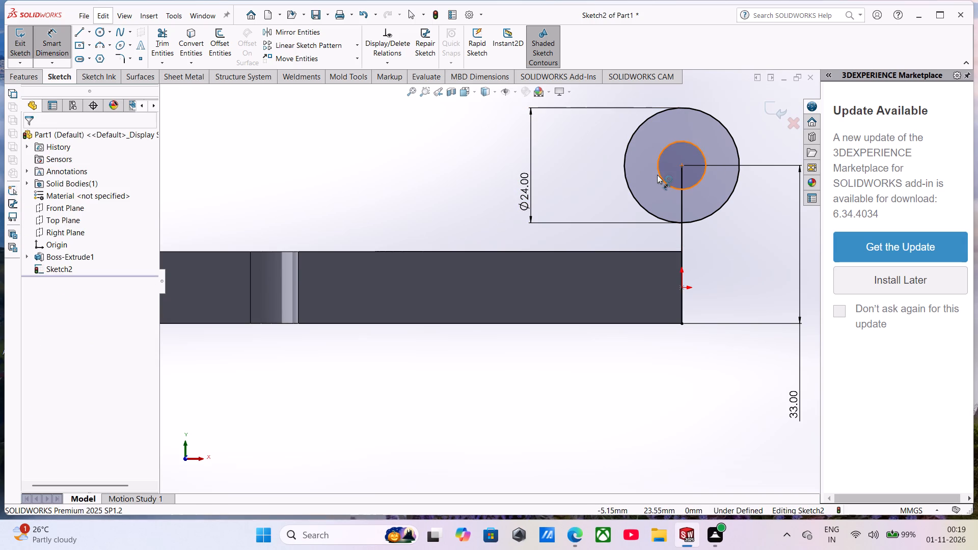
left_click(657, 175)
left_click(591, 181)
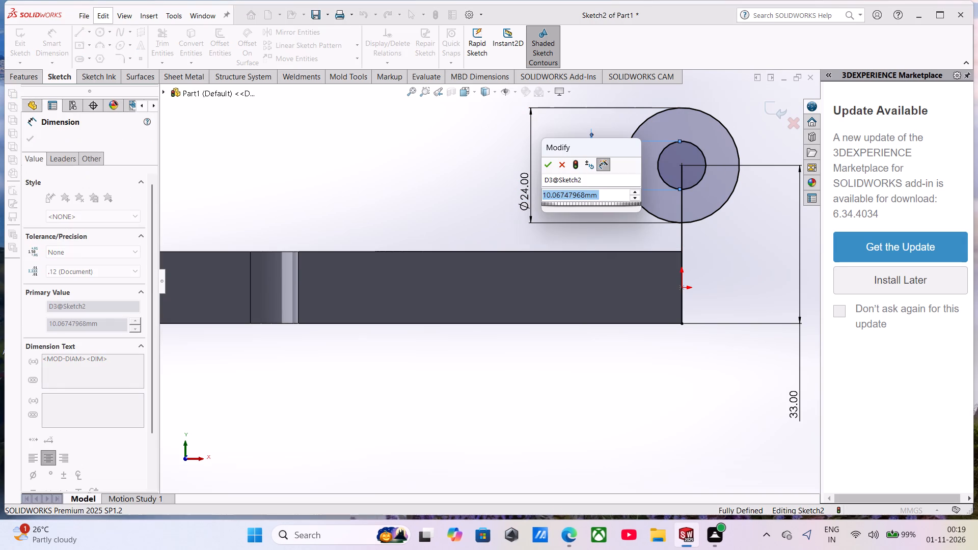
type("18")
key("Return")
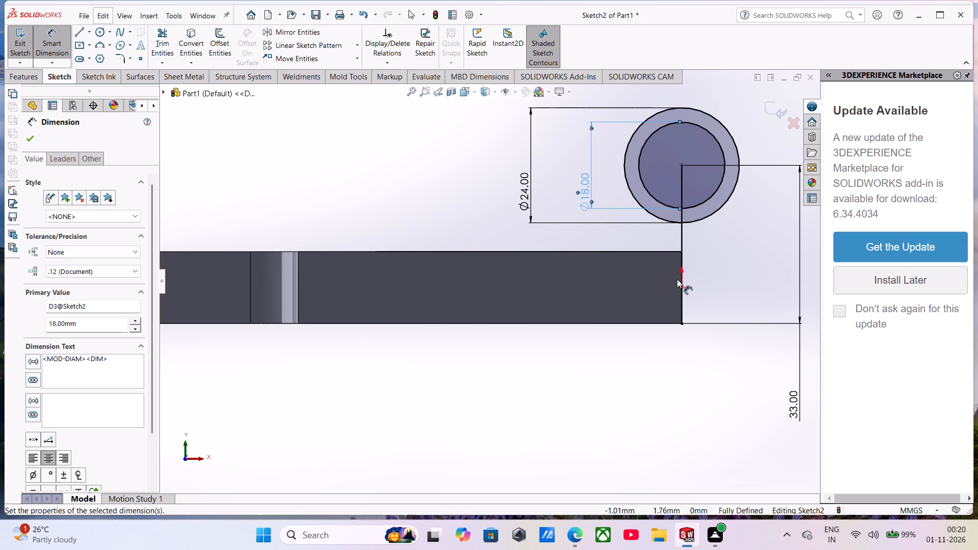
Set the vertical line's length dimension to 20 mm.
scroll(669, 243, "down", 1)
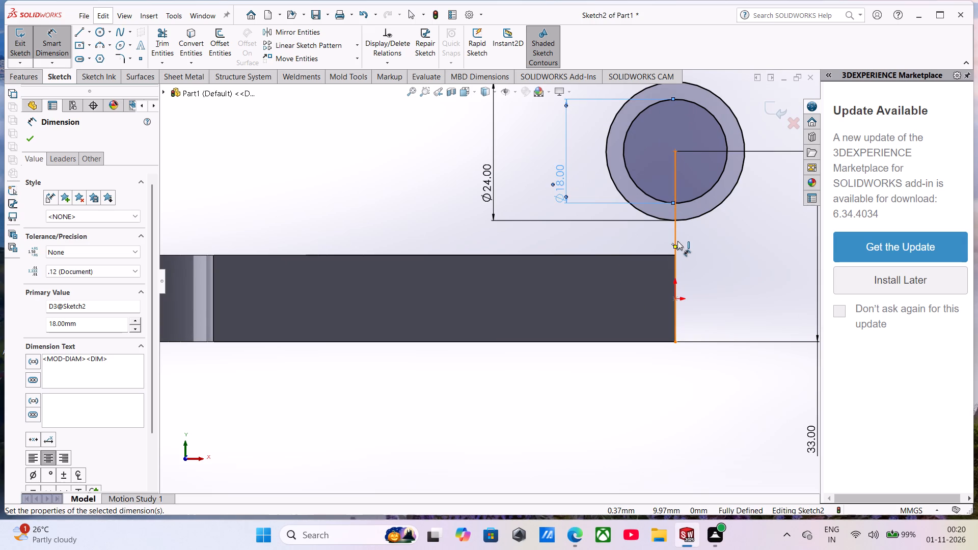
scroll(718, 323, "up", 3)
double_click(677, 381)
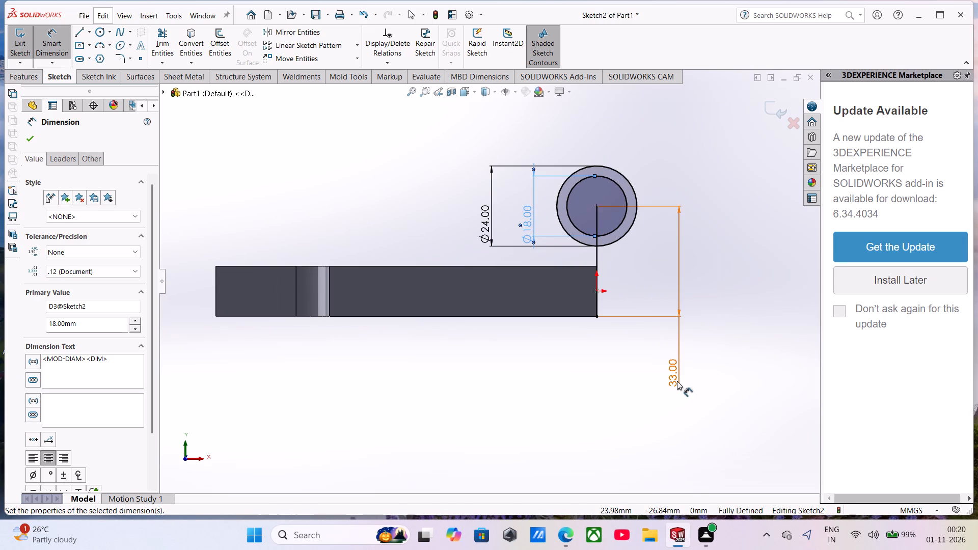
type("20")
key("Return")
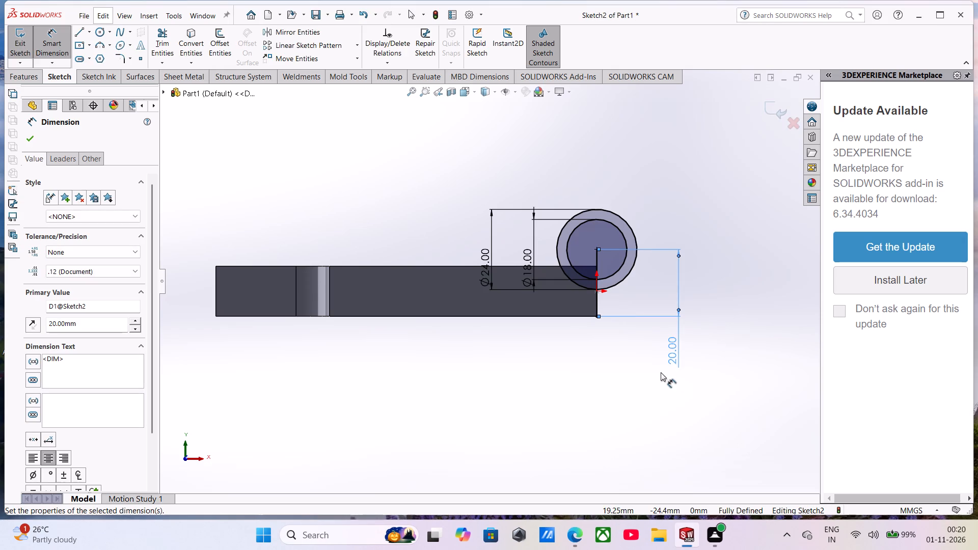
Convert the long upper edge of the arm's side face into a sketch line.
scroll(554, 282, "down", 1)
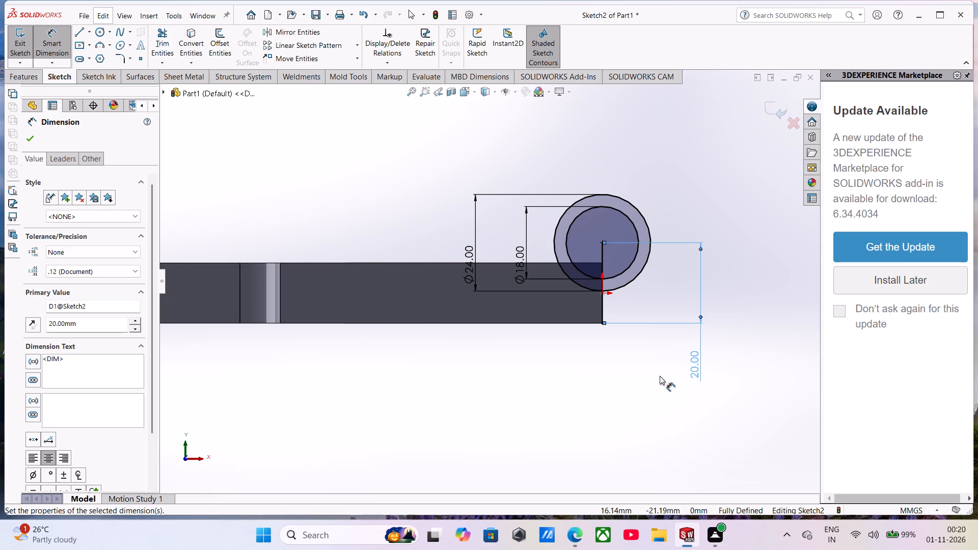
scroll(513, 294, "down", 2)
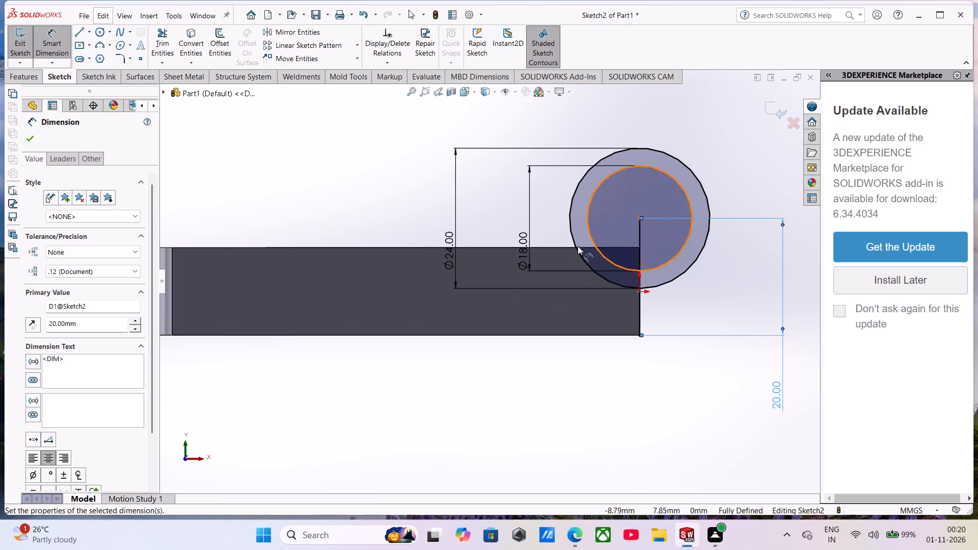
left_click(188, 43)
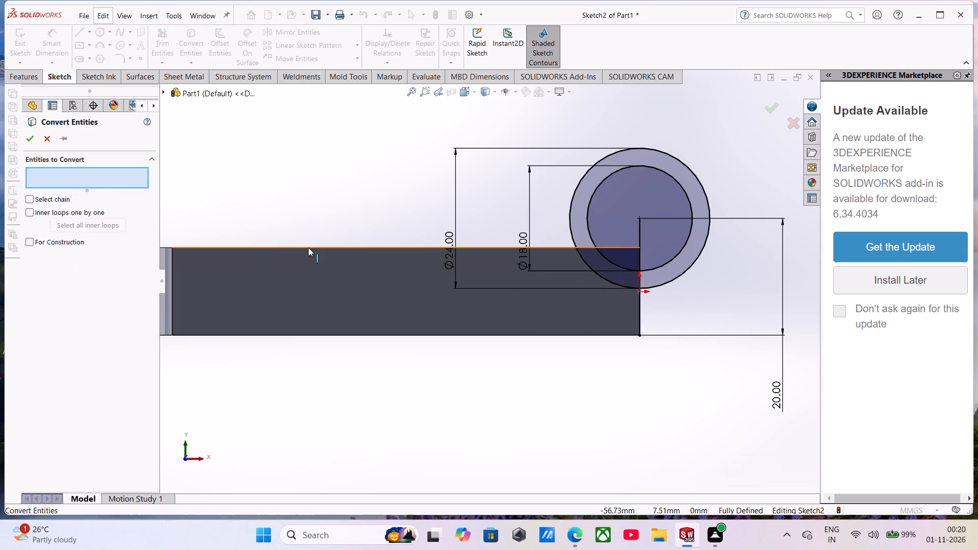
left_click(308, 248)
left_click(28, 143)
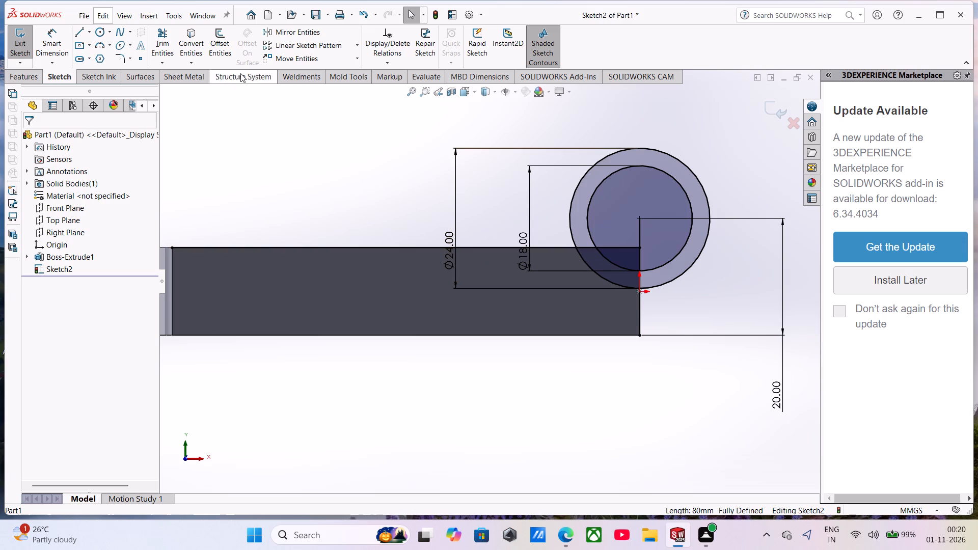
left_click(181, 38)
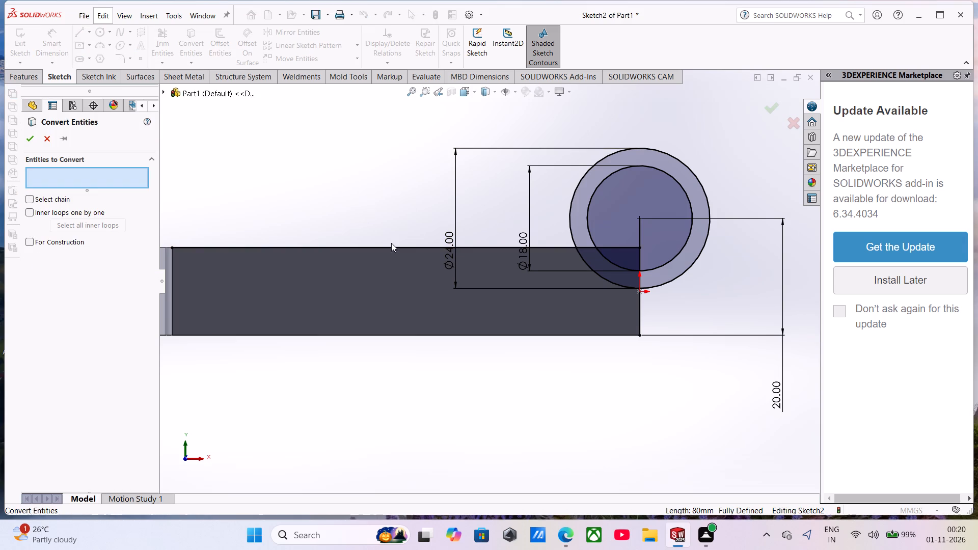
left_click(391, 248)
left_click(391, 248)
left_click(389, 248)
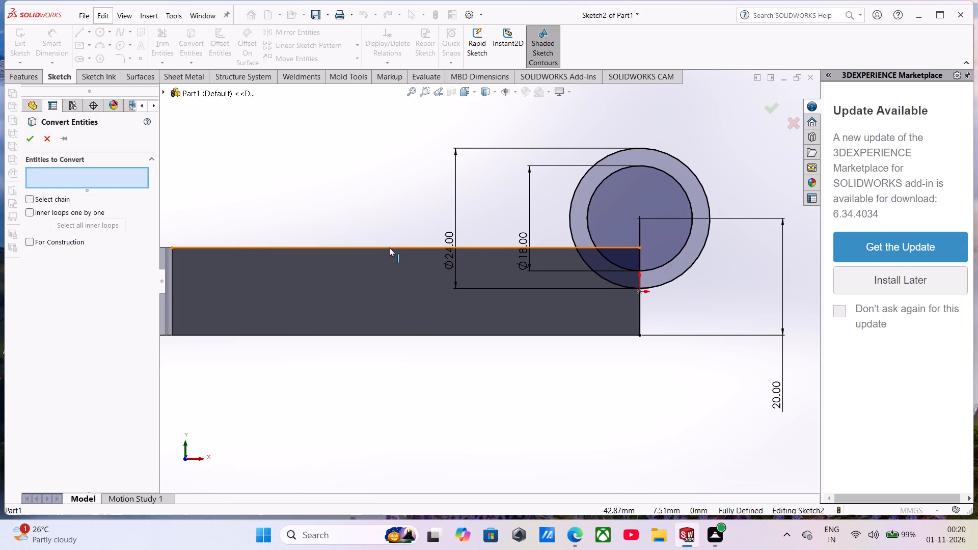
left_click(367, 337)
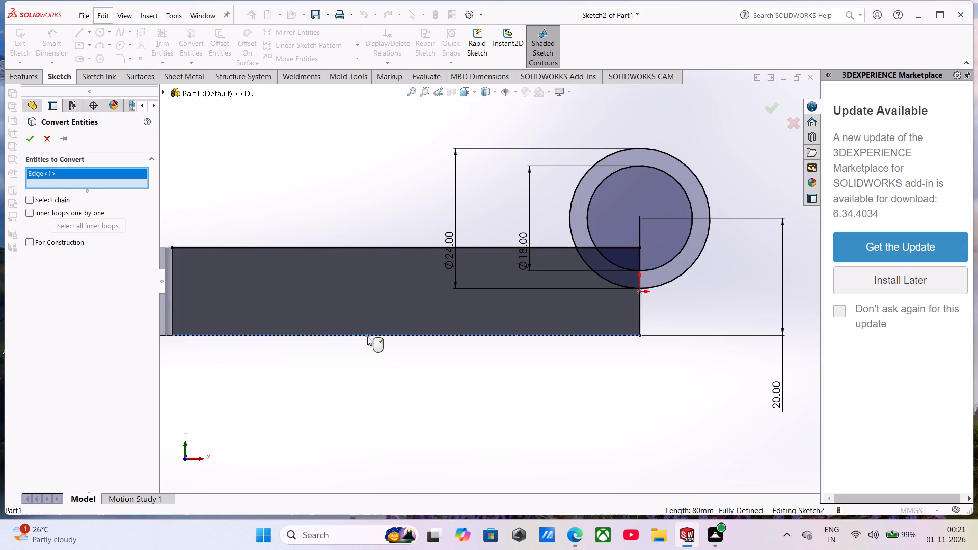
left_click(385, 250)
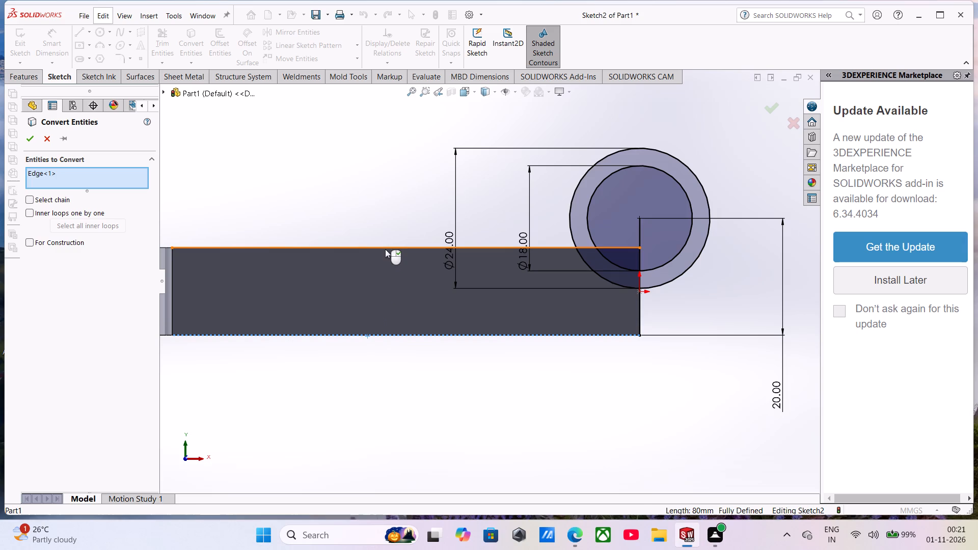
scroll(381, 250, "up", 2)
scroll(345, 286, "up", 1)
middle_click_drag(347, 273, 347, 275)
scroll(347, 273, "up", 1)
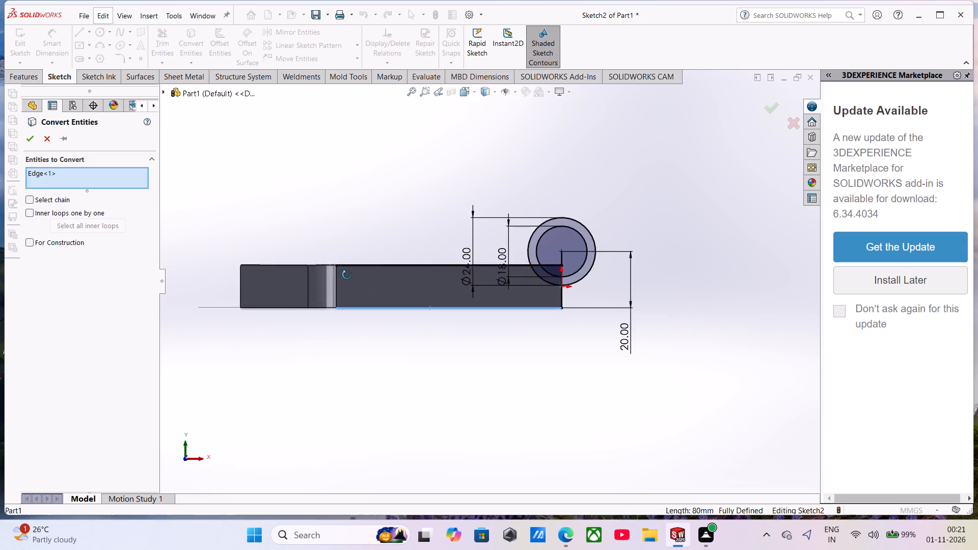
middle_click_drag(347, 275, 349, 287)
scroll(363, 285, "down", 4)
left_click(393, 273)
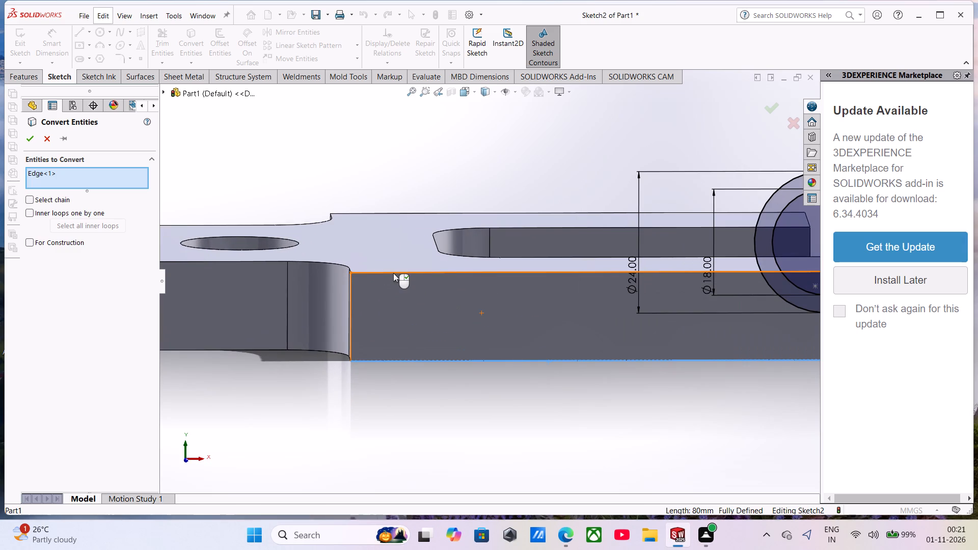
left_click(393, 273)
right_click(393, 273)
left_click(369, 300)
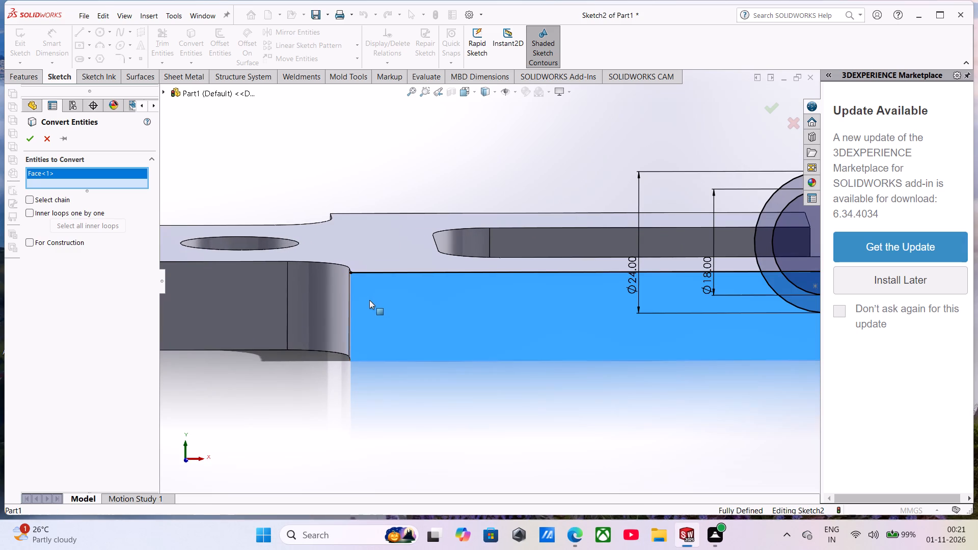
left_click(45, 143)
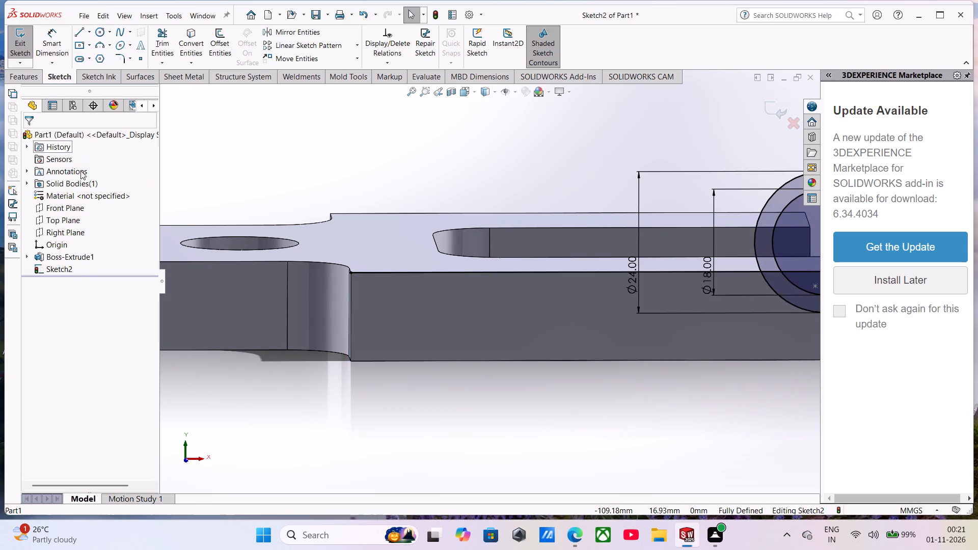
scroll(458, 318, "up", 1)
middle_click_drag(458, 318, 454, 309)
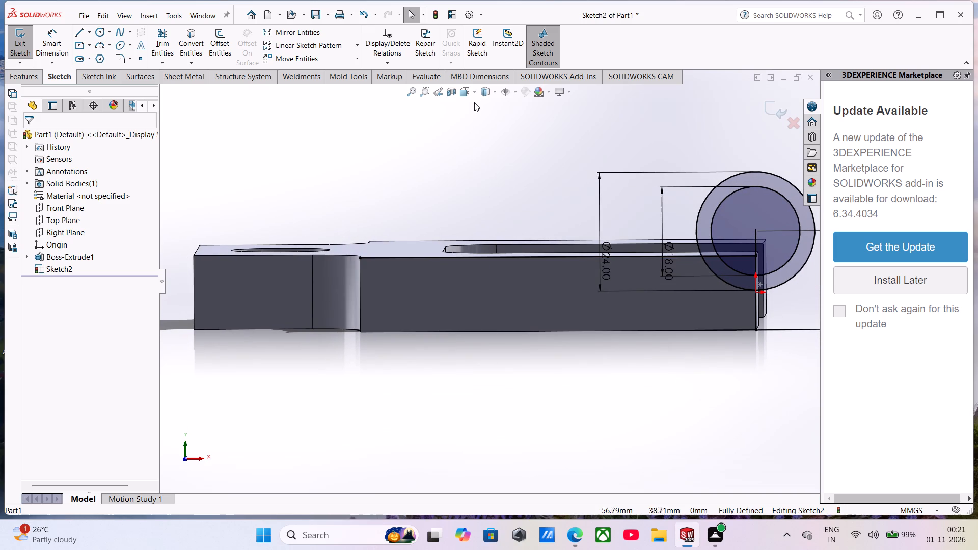
In the Front view, sketch a line about 69 mm long from the arm's upper edge start to the outer circle.
left_click(475, 95)
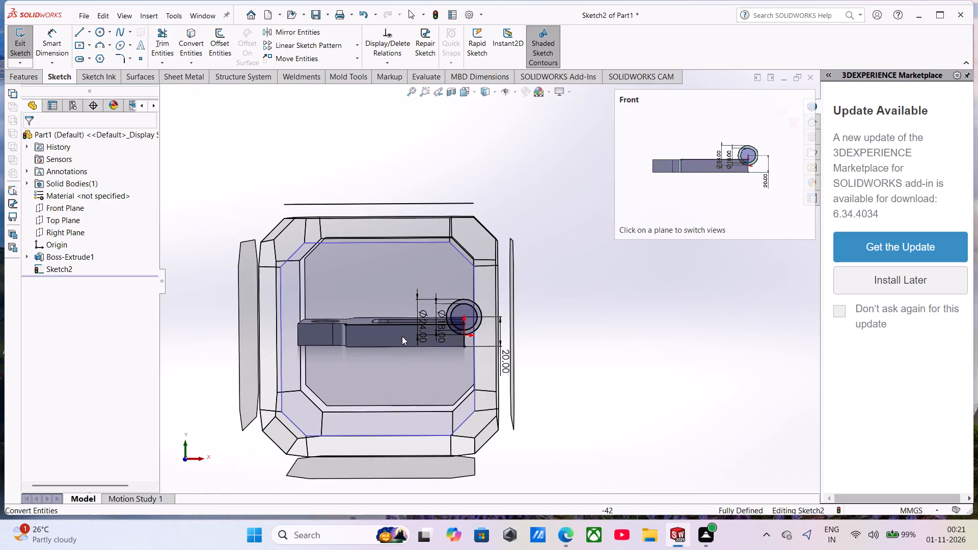
left_click(402, 336)
scroll(525, 268, "down", 2)
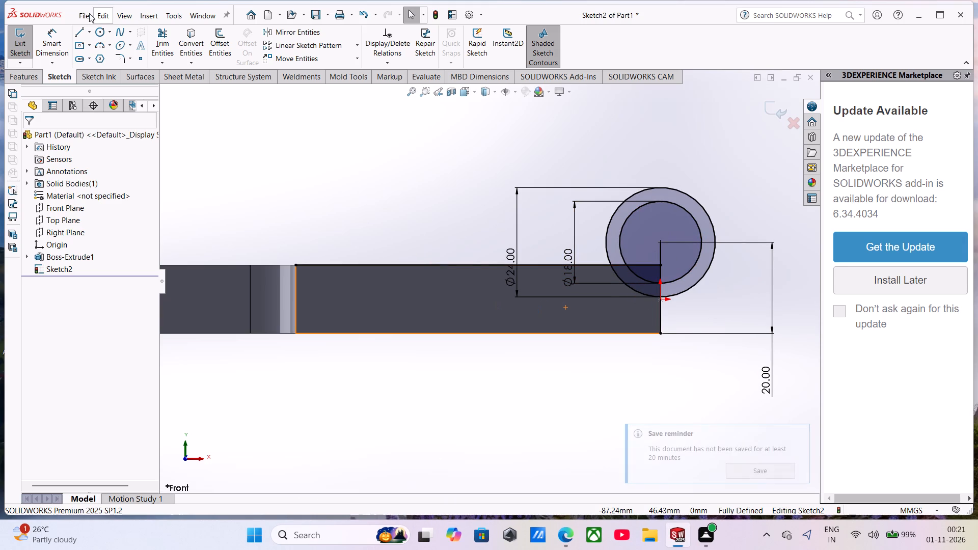
left_click(79, 28)
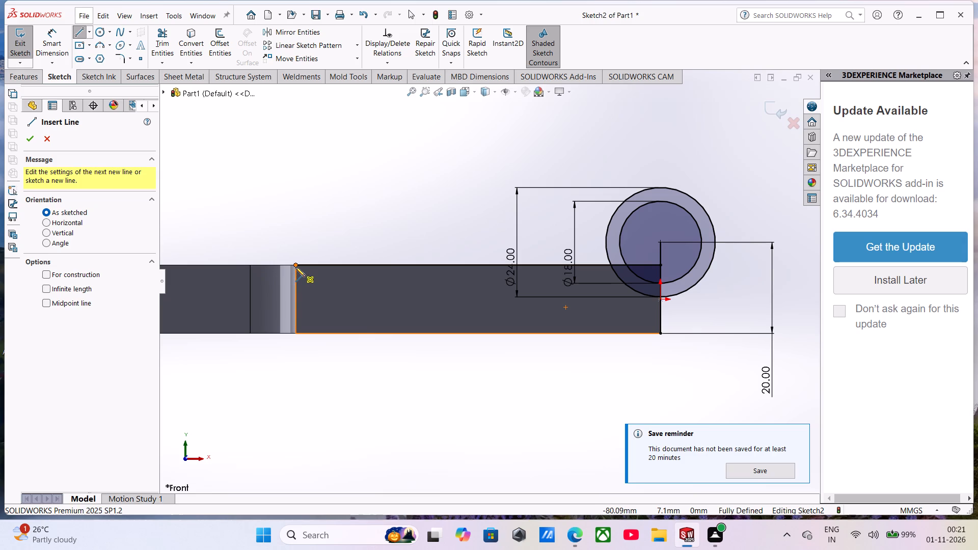
left_click(295, 267)
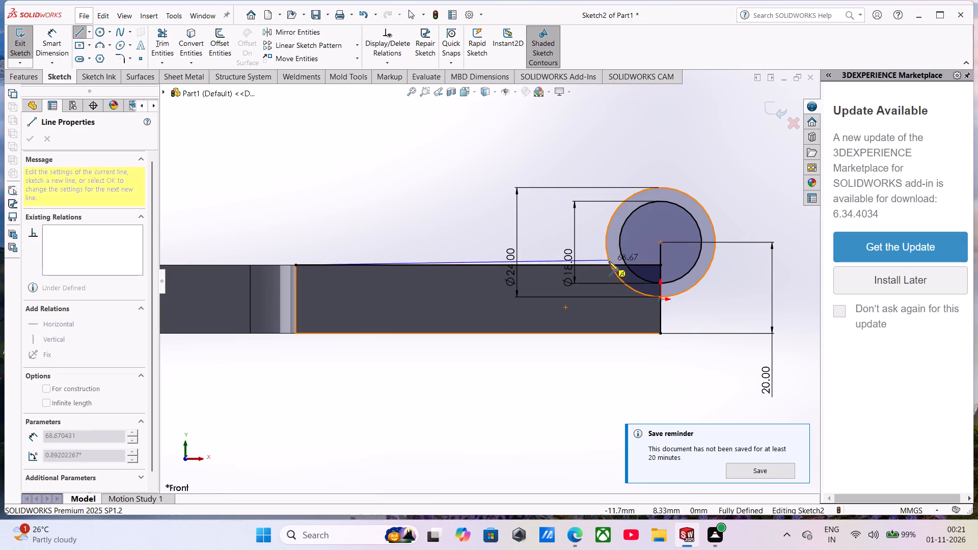
left_click(610, 264)
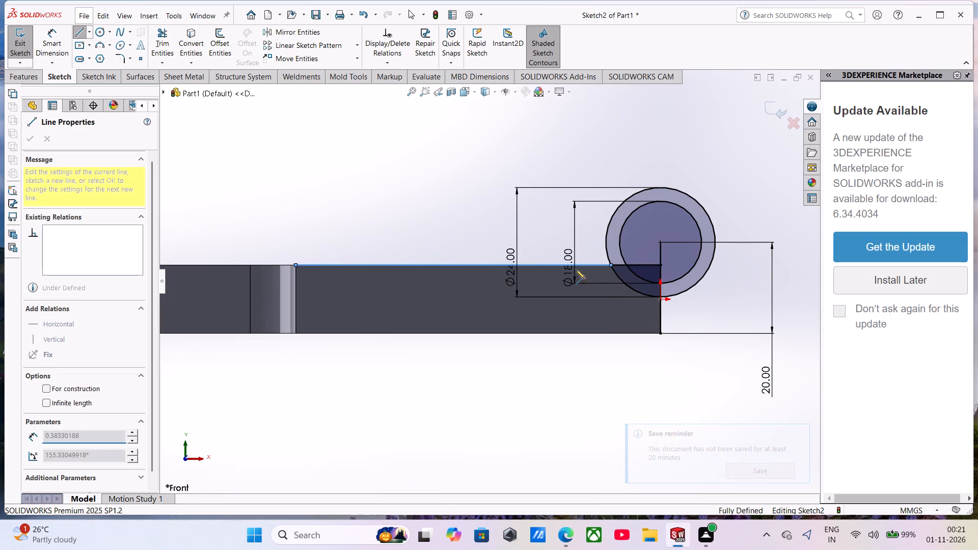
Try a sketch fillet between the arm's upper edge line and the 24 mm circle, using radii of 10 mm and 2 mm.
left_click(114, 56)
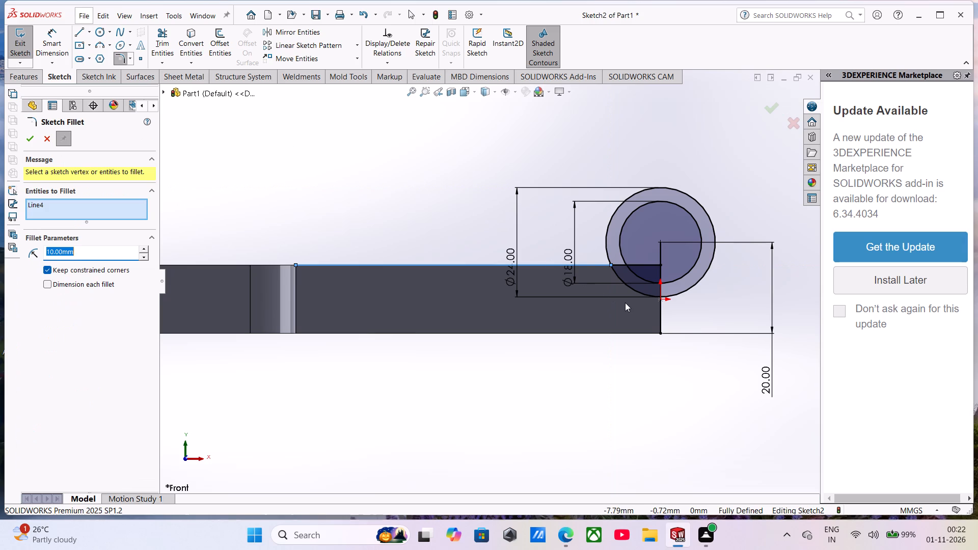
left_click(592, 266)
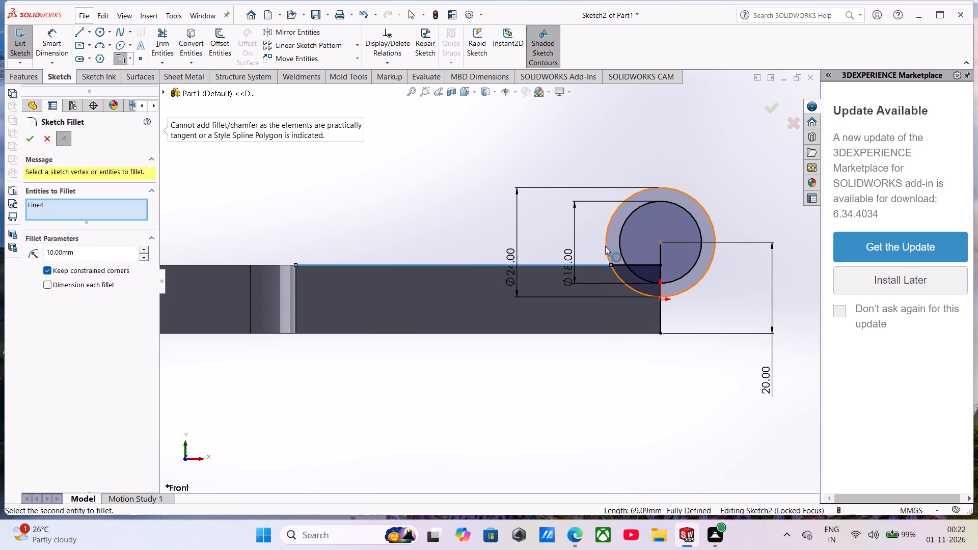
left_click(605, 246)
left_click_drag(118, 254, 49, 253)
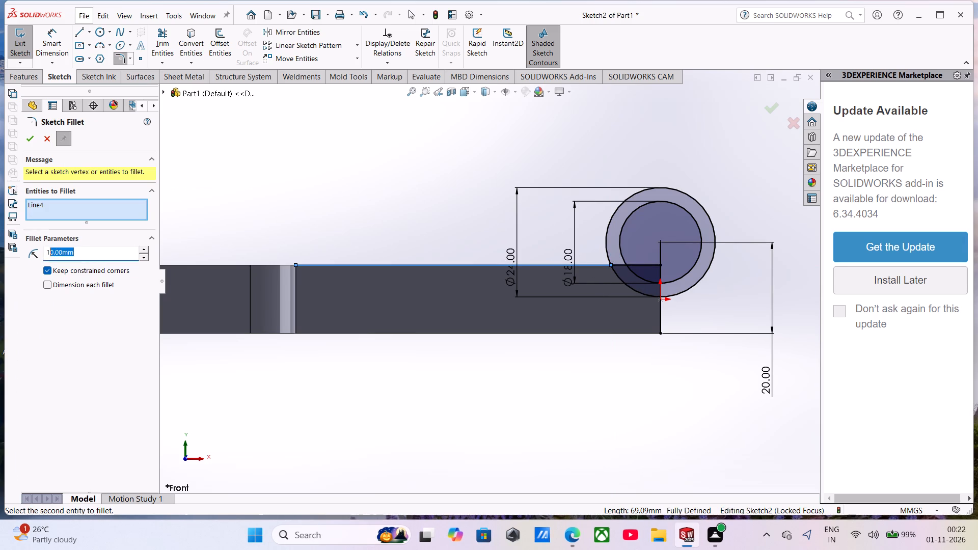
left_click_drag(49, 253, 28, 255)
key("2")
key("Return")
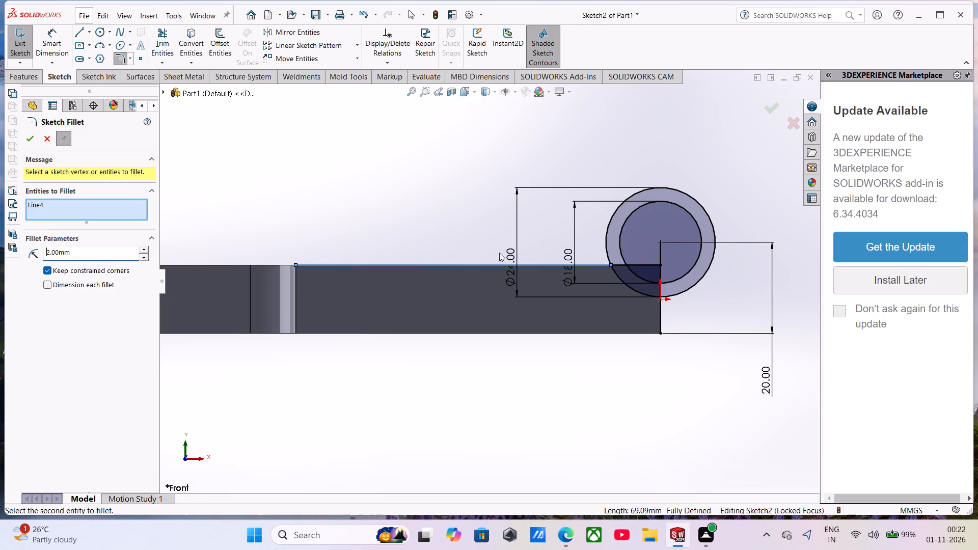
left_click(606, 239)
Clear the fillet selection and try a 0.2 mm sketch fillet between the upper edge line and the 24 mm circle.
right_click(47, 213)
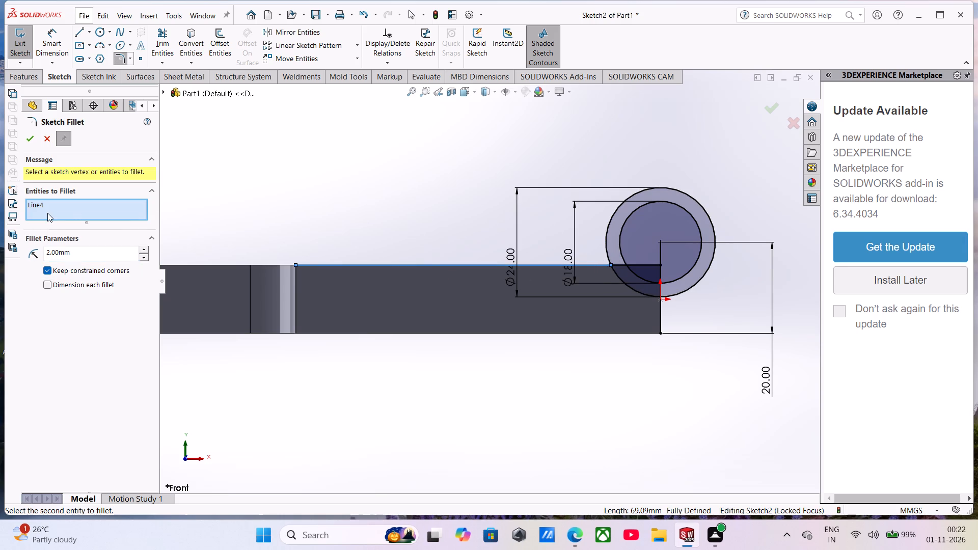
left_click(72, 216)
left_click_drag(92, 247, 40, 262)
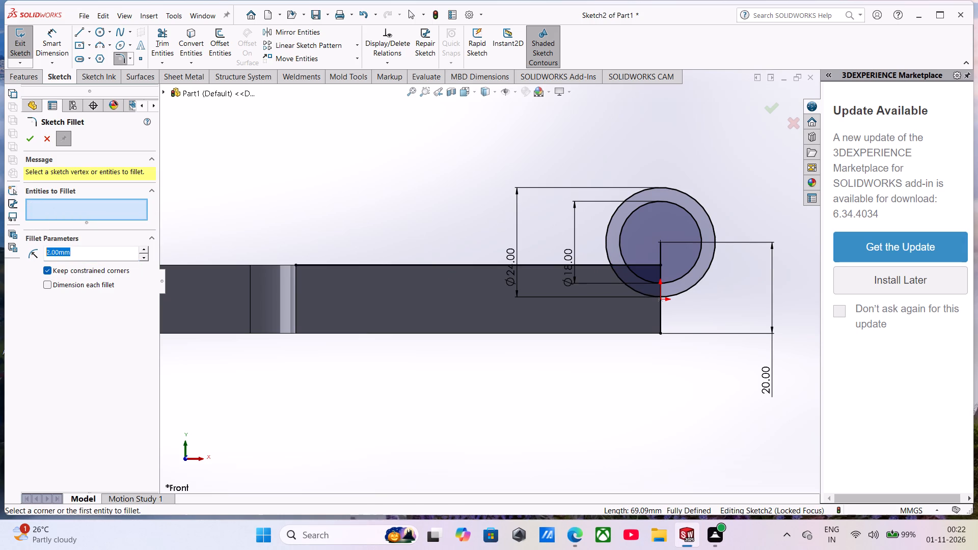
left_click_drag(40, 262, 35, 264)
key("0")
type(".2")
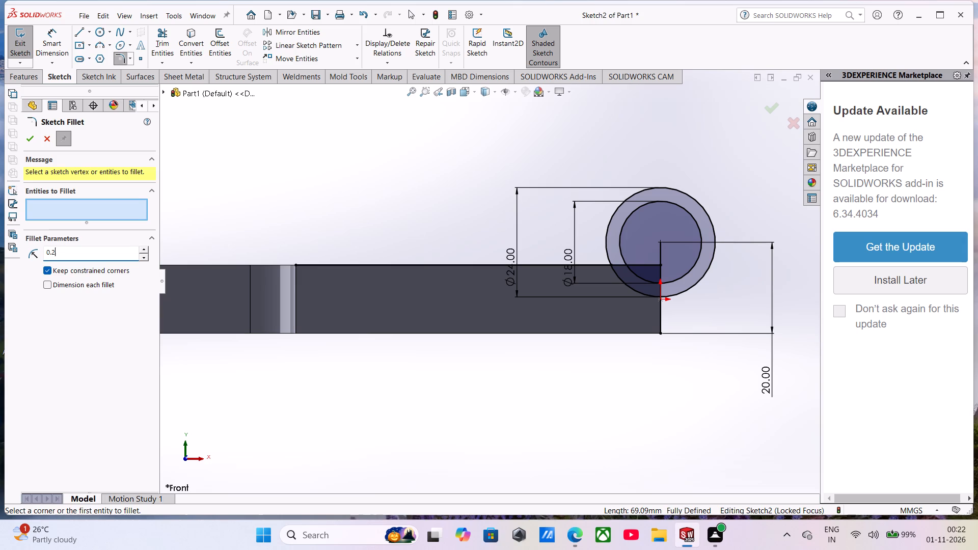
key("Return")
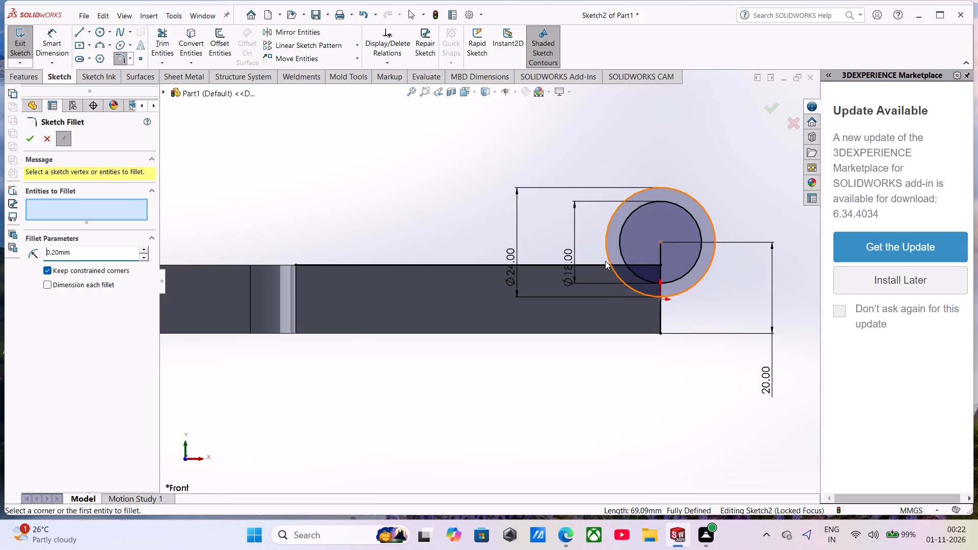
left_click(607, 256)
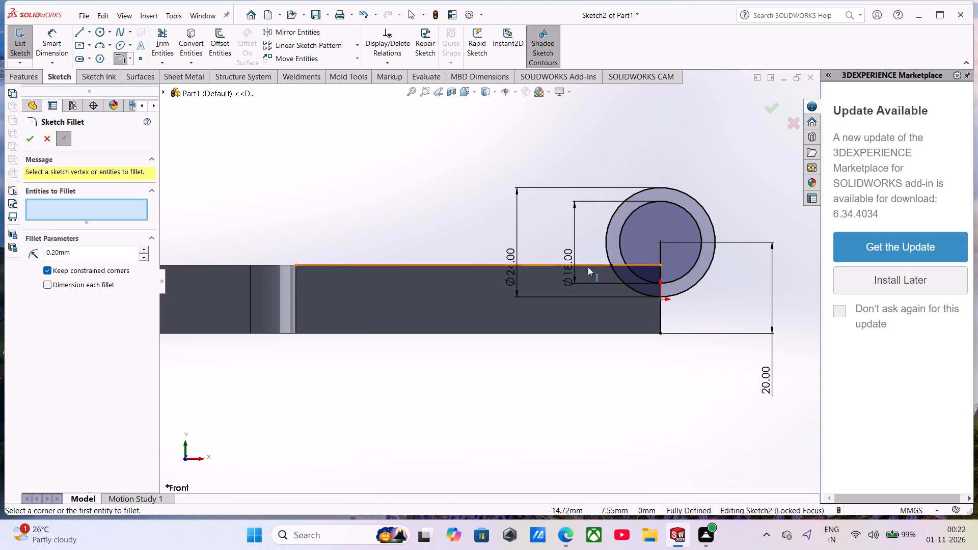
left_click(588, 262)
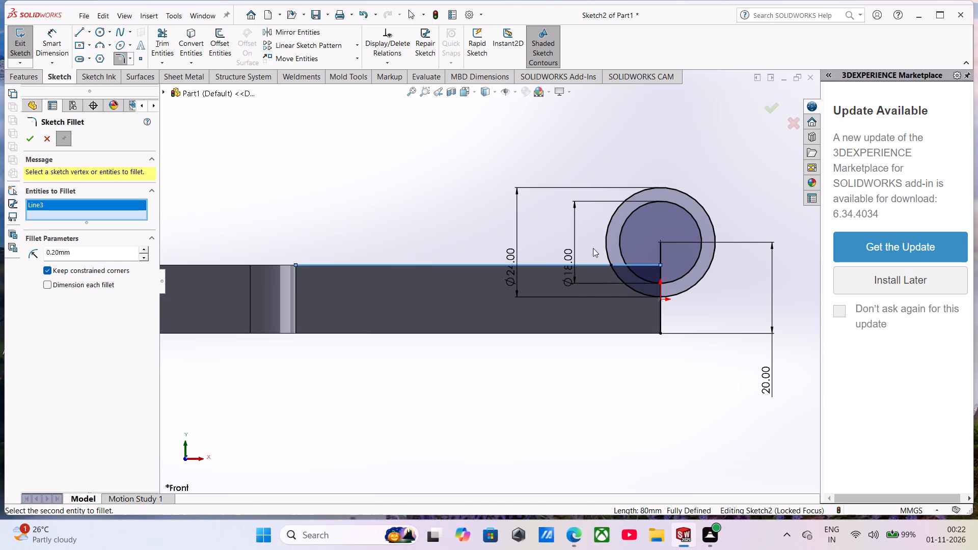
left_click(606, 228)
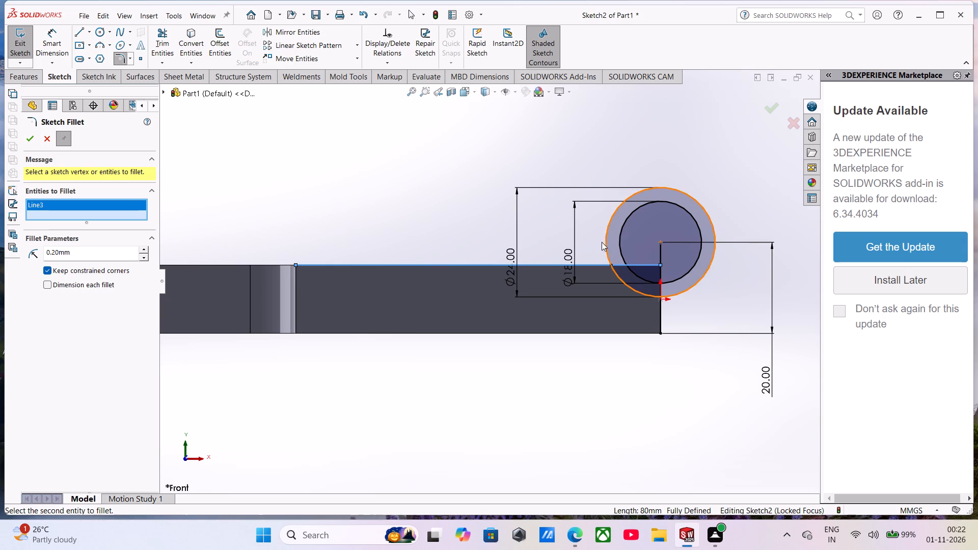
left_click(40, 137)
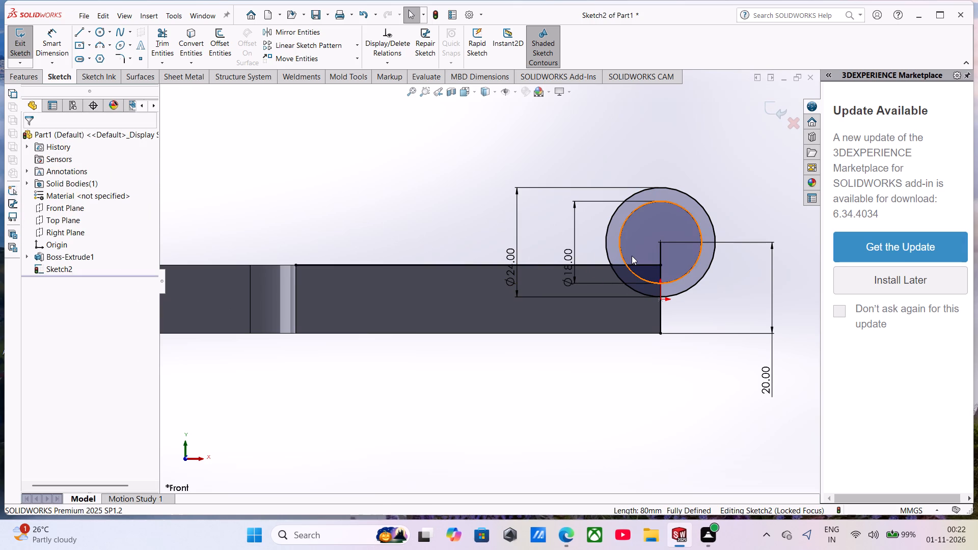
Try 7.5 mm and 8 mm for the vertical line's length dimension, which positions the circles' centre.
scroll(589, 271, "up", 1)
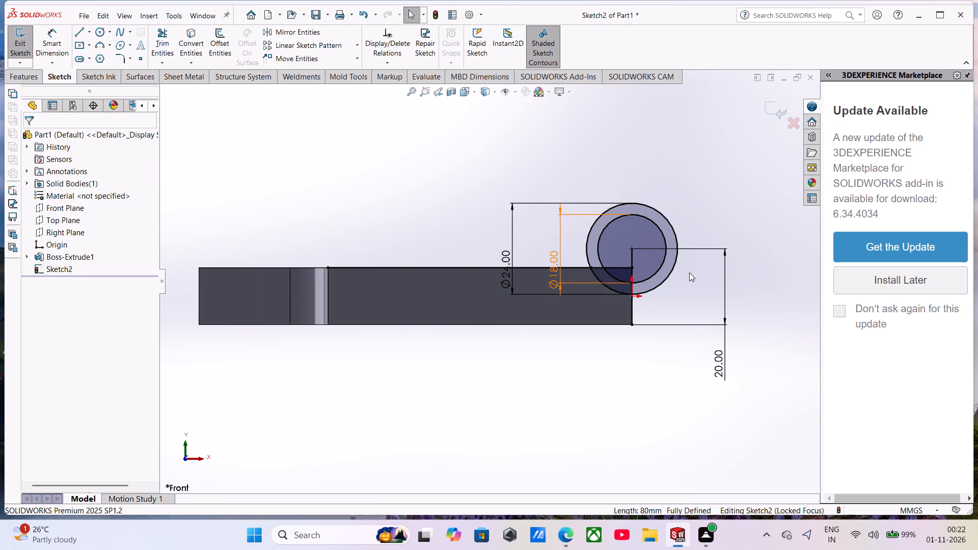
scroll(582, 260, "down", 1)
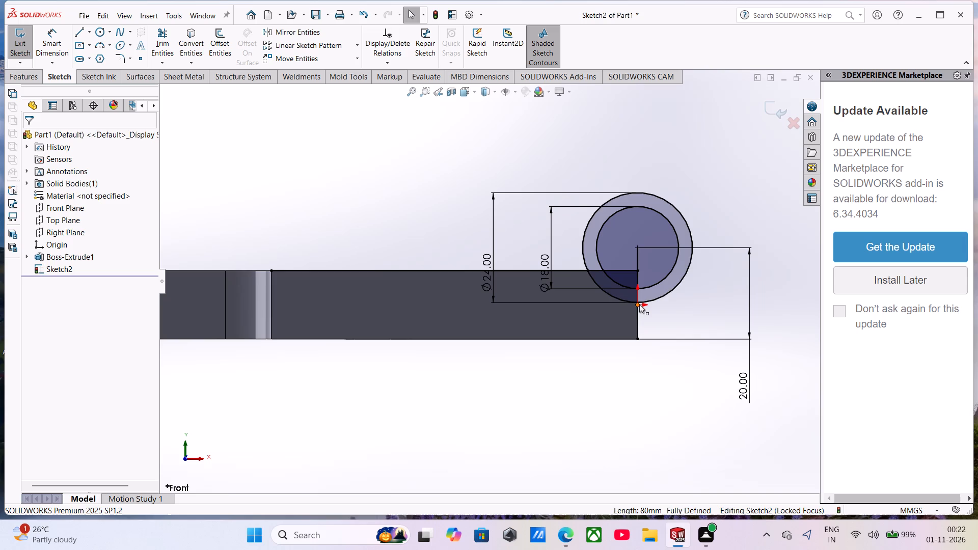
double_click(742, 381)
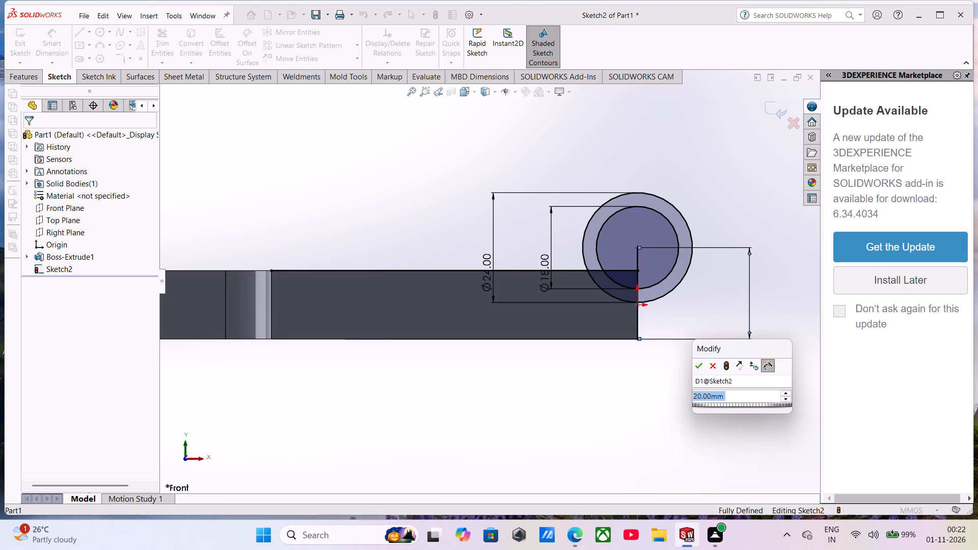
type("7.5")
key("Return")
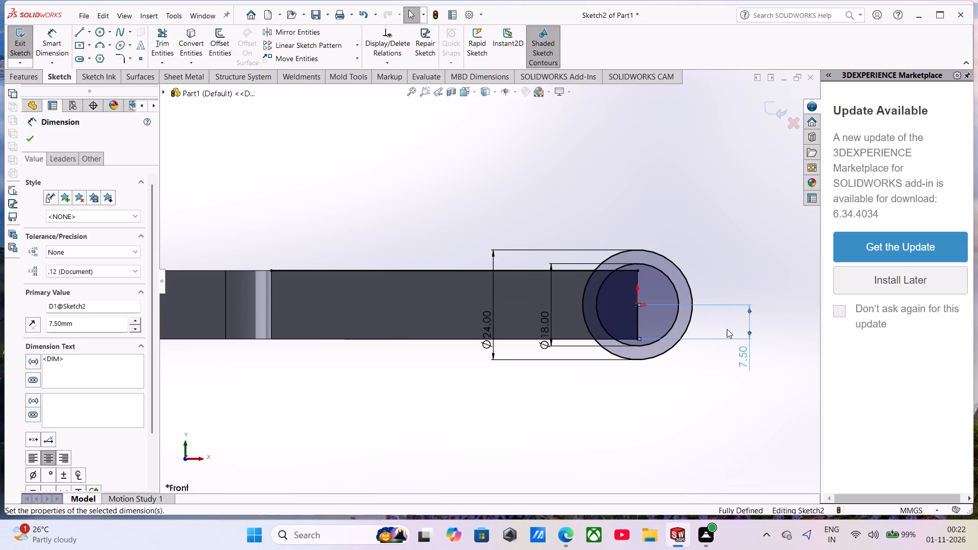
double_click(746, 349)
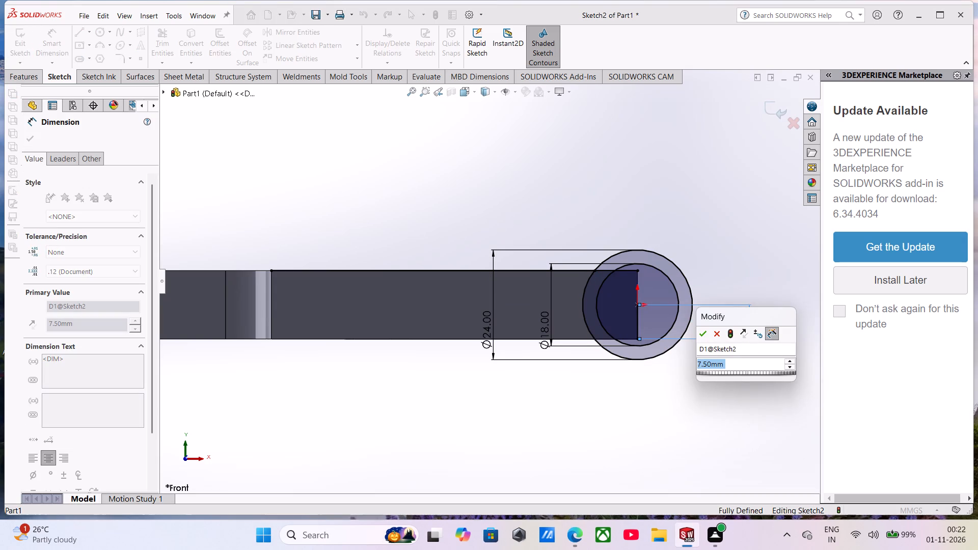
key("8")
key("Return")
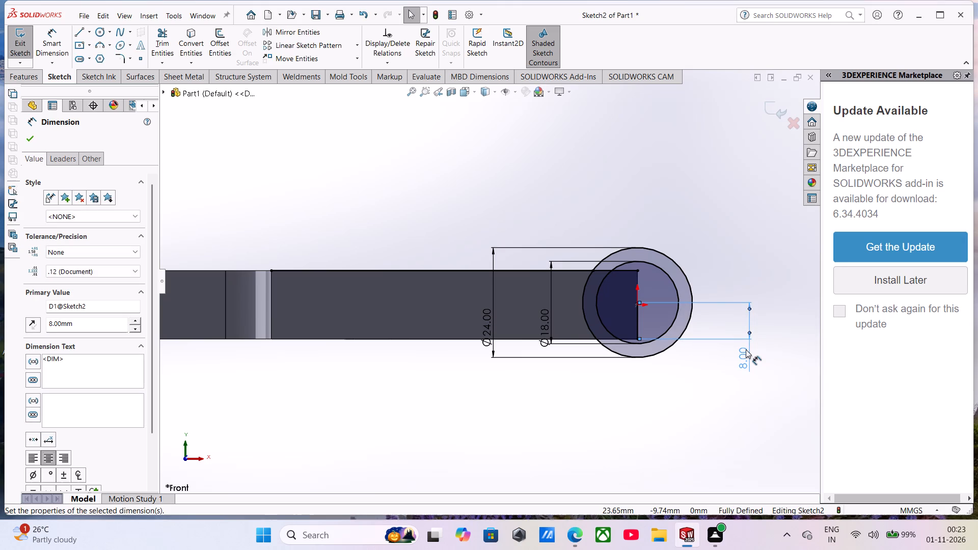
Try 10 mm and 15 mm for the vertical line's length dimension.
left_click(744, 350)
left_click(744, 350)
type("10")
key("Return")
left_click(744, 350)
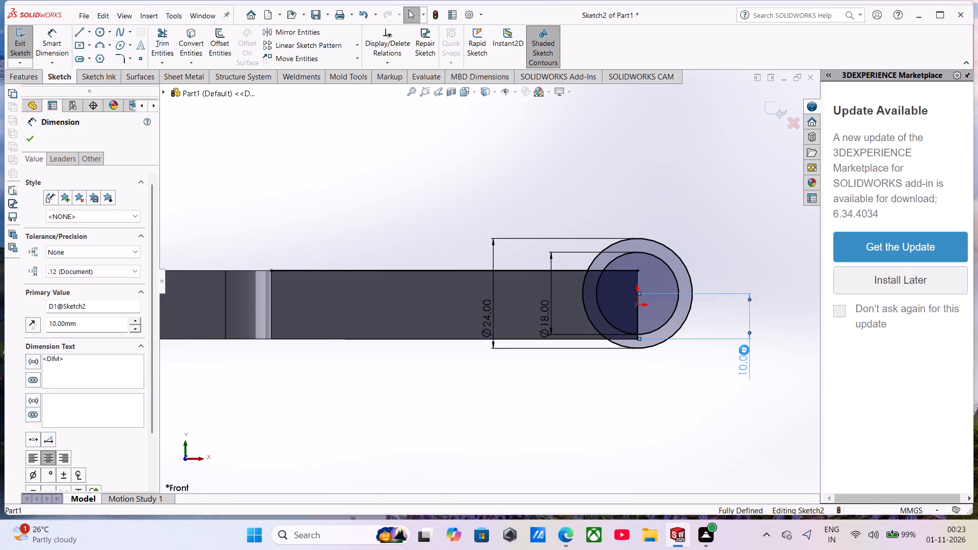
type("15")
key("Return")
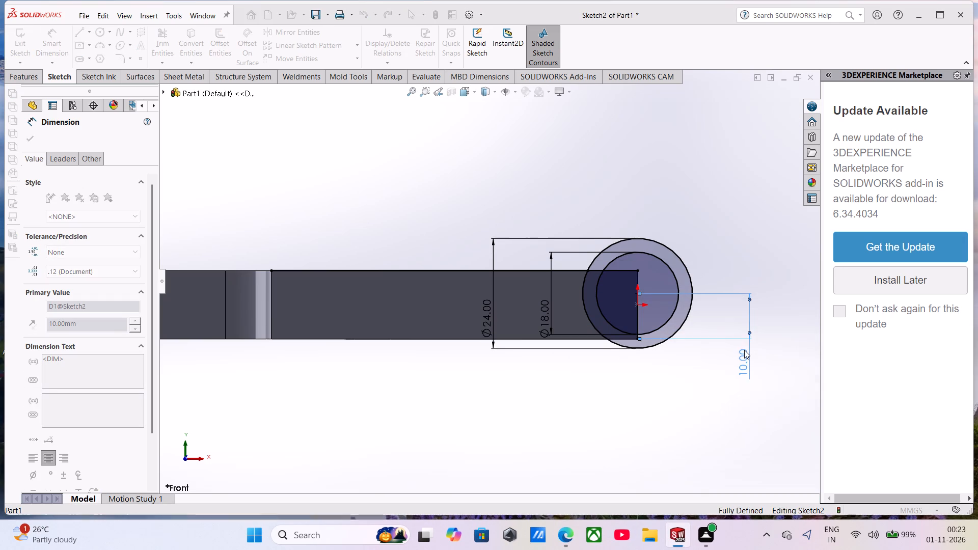
Set the vertical line's length dimension to 12 mm.
double_click(739, 359)
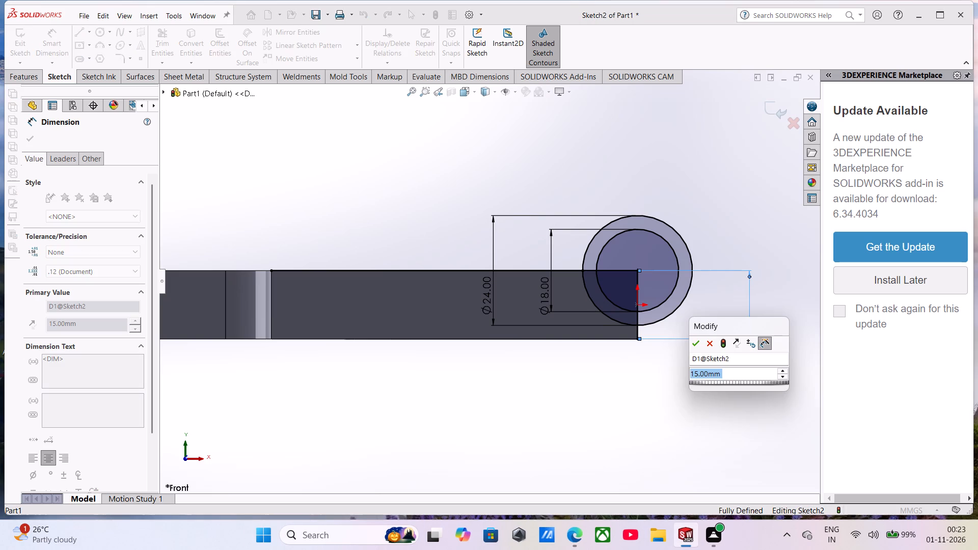
type("12")
key("Return")
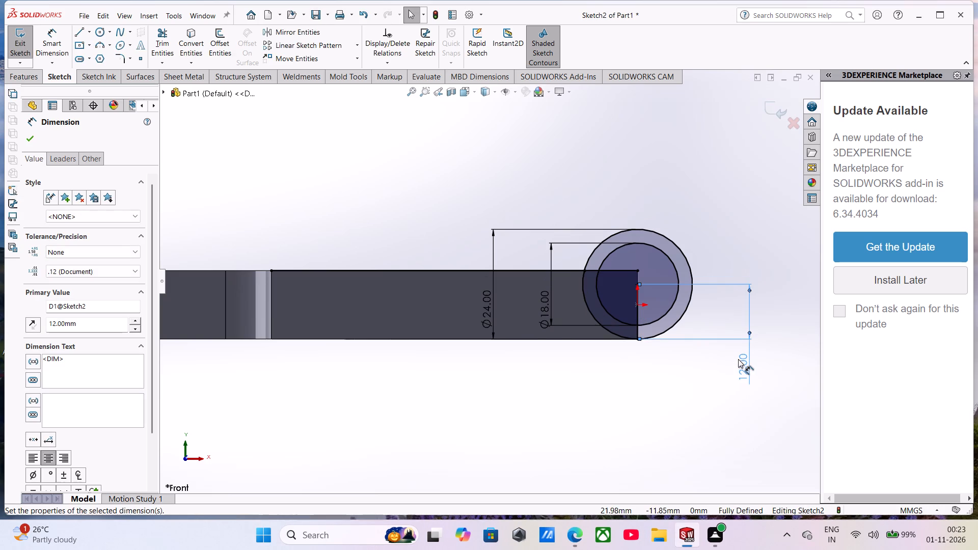
scroll(546, 299, "down", 1)
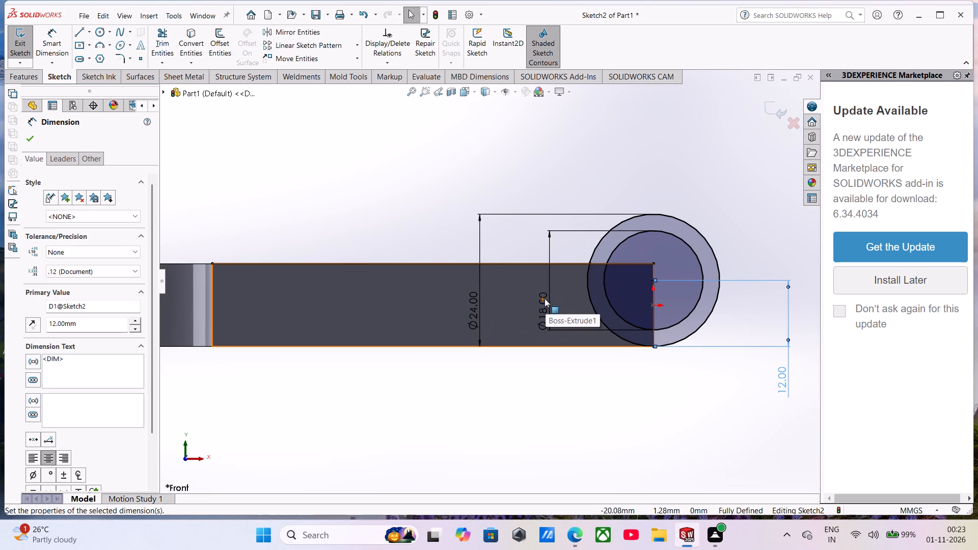
left_click(36, 135)
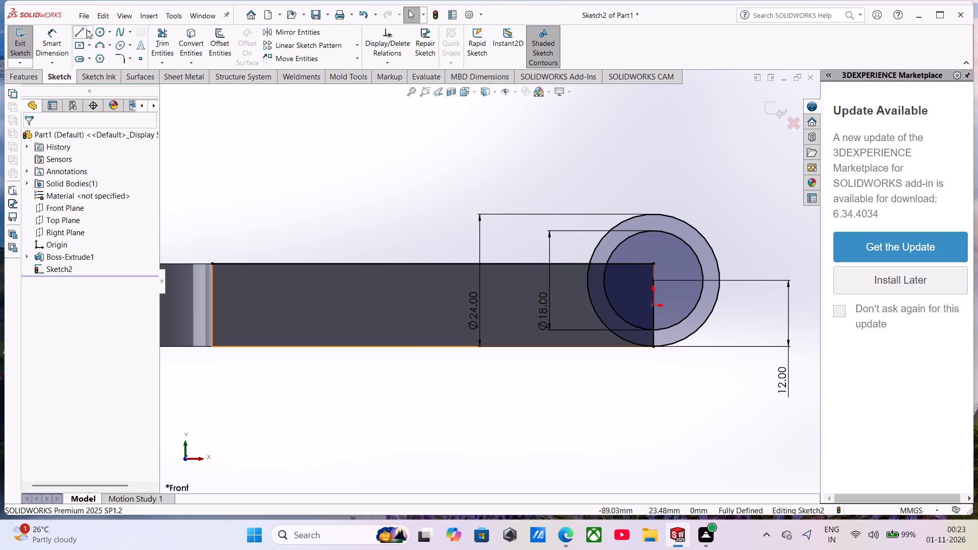
Examine how the two concentric circles sit against the arm's free end, both from the front and at an angle.
scroll(605, 332, "down", 9)
scroll(640, 356, "up", 8)
scroll(517, 235, "down", 1)
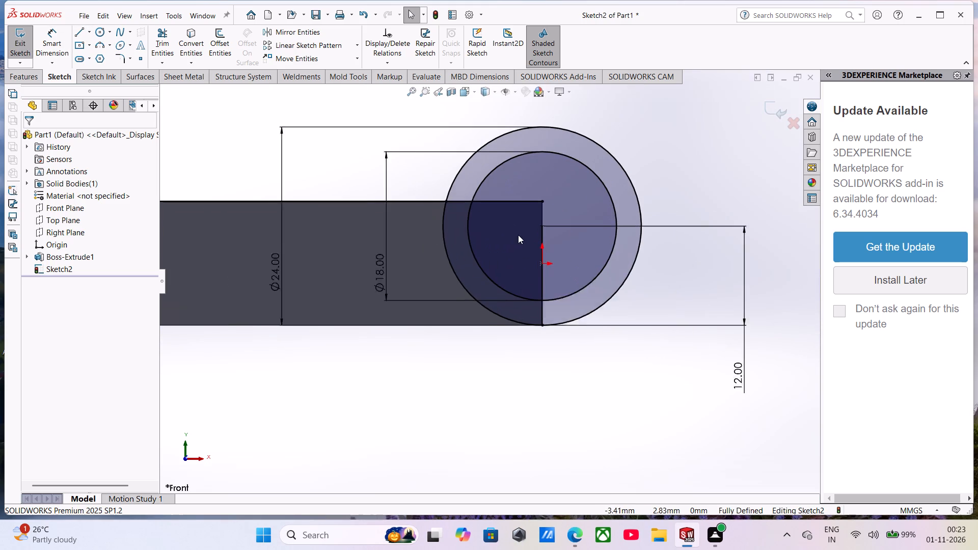
scroll(518, 235, "down", 2)
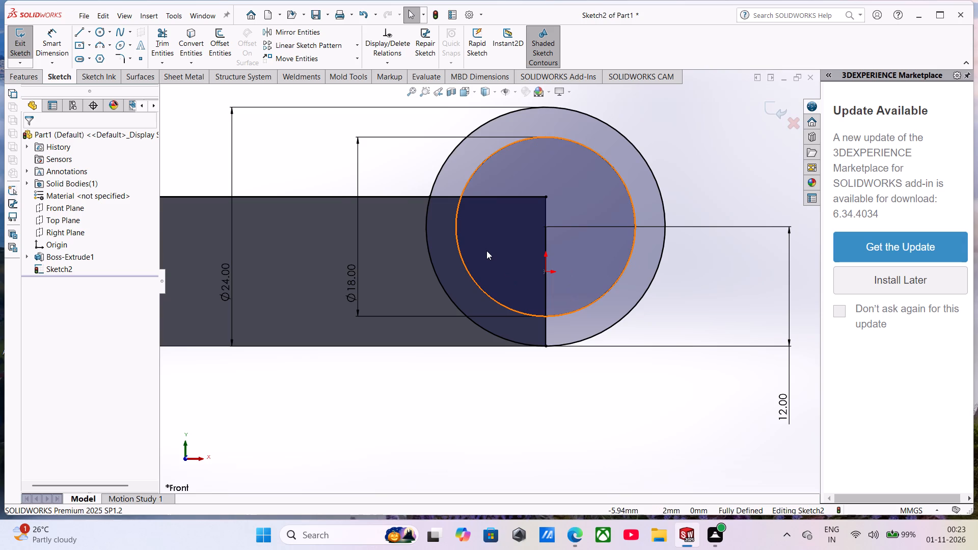
scroll(486, 251, "up", 3)
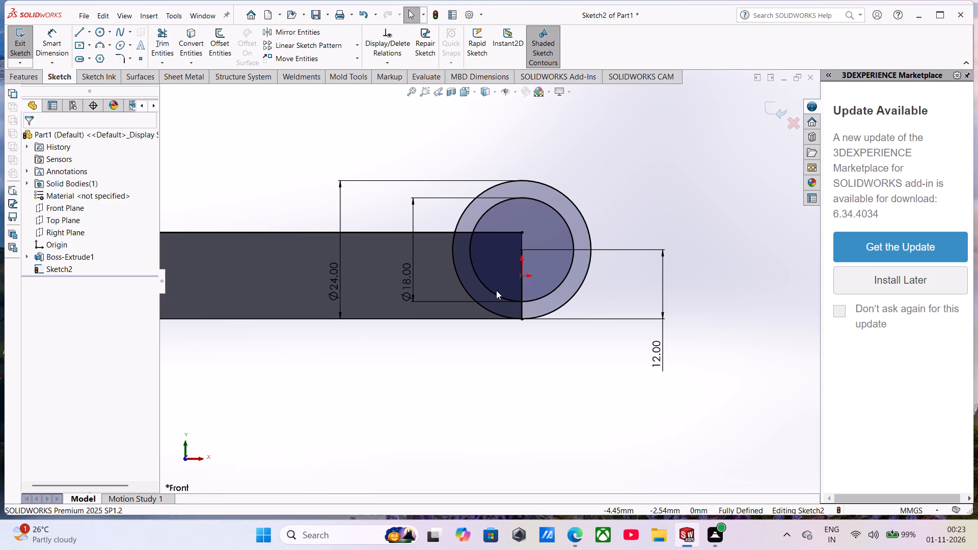
middle_click_drag(496, 290, 504, 317)
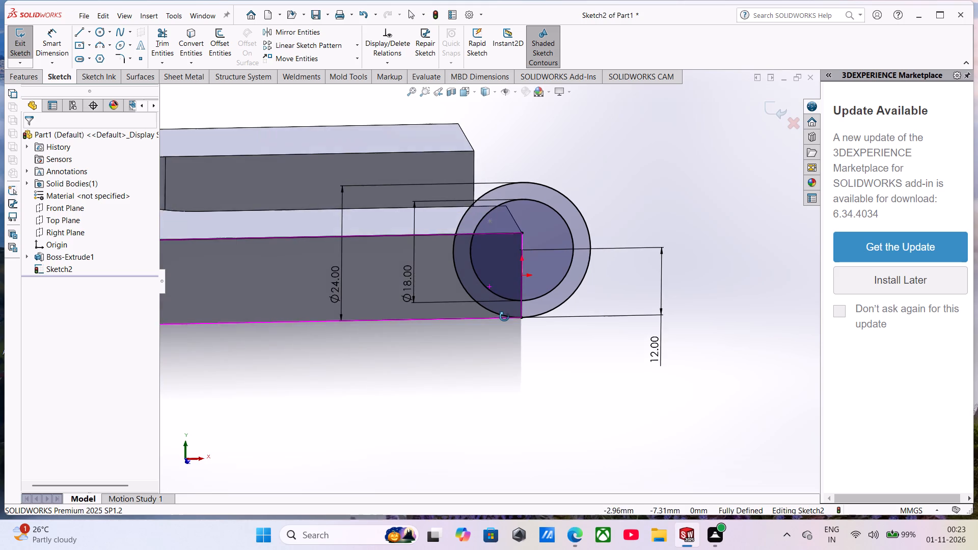
middle_click_drag(504, 317, 505, 295)
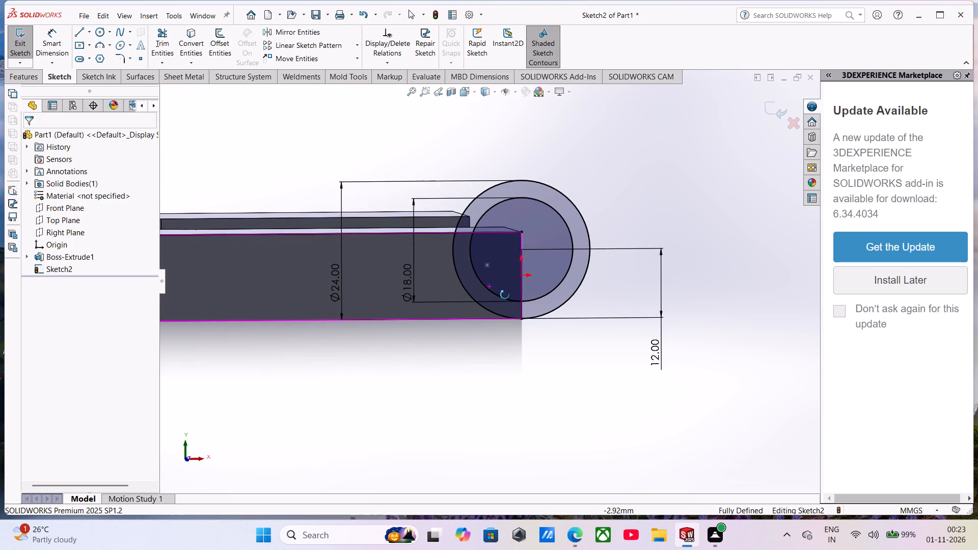
middle_click_drag(505, 295, 503, 295)
middle_click_drag(515, 277, 510, 304)
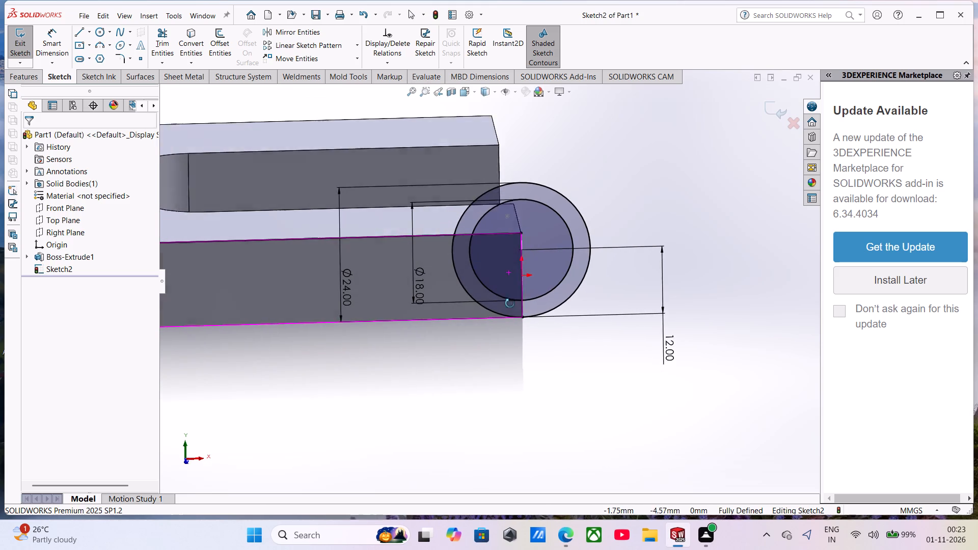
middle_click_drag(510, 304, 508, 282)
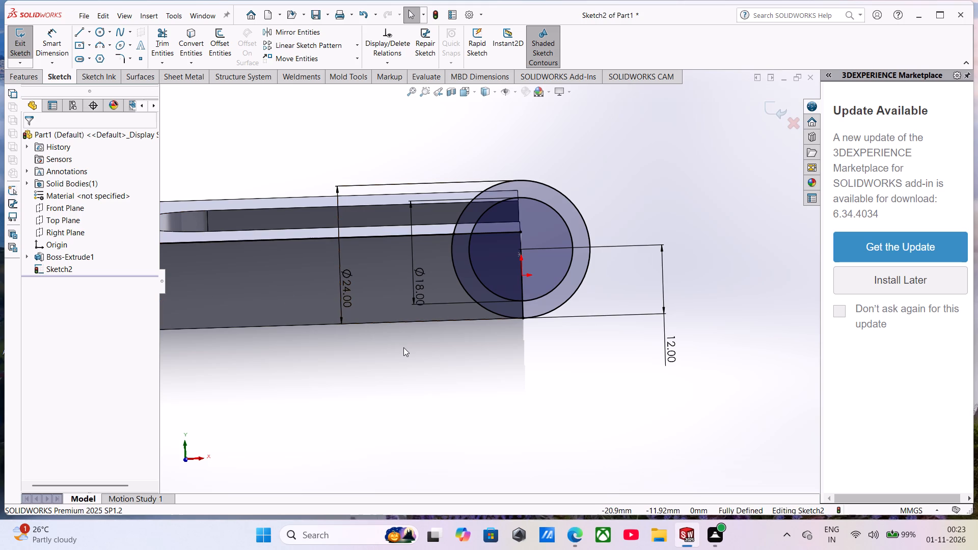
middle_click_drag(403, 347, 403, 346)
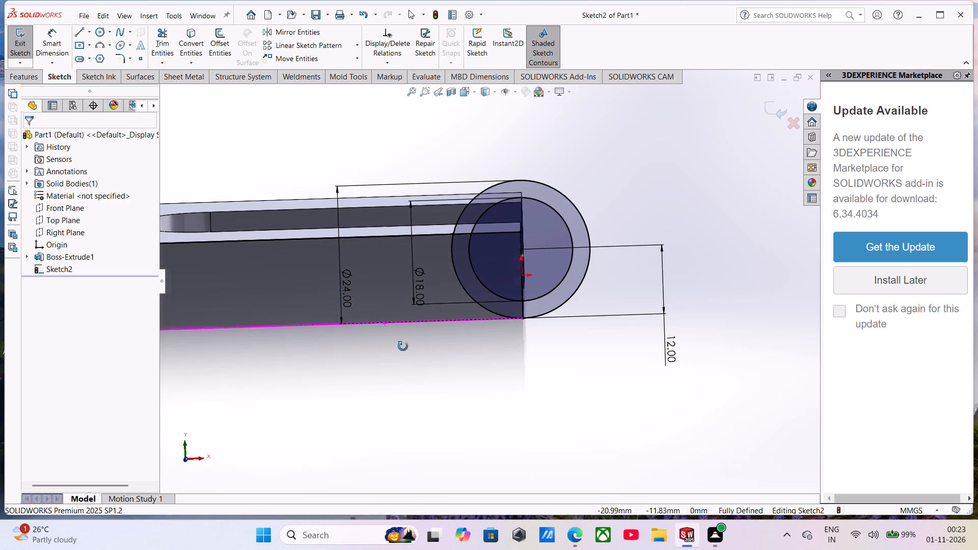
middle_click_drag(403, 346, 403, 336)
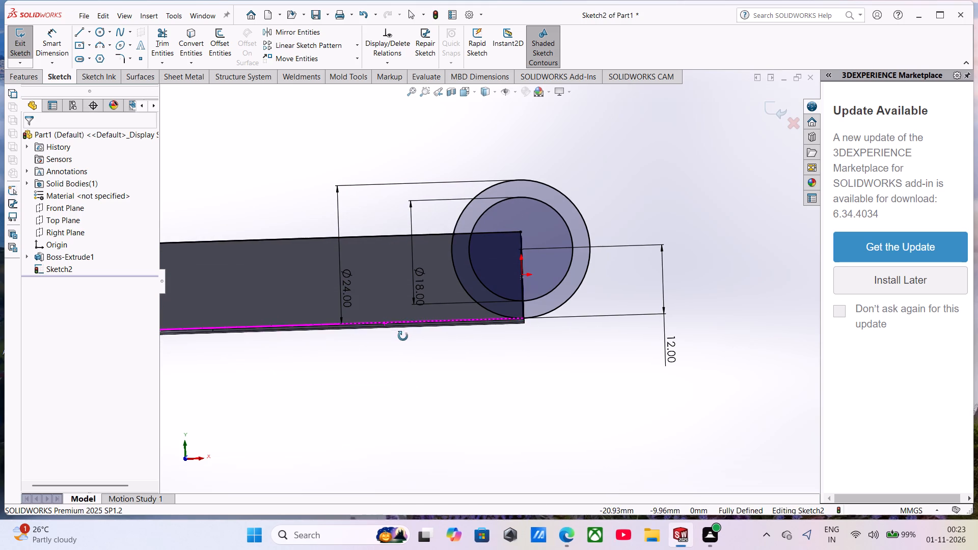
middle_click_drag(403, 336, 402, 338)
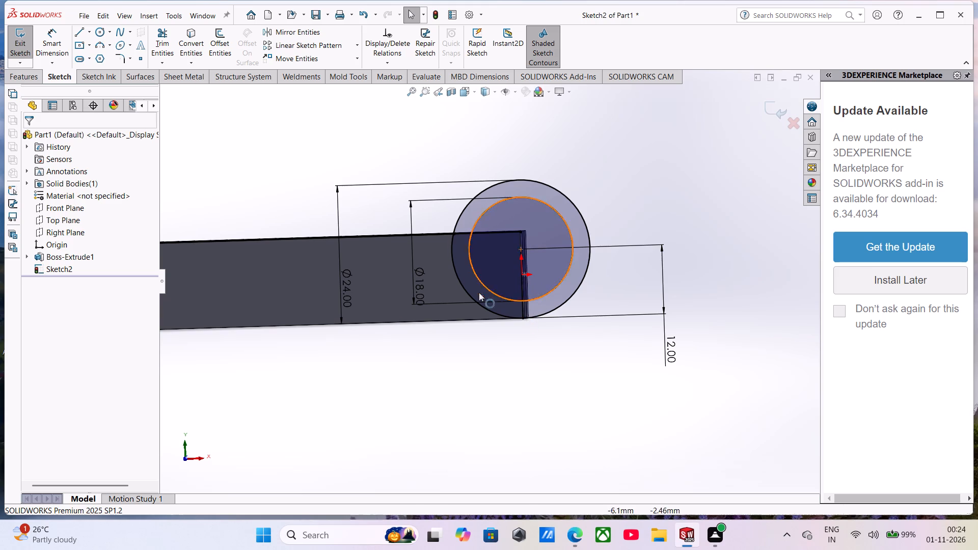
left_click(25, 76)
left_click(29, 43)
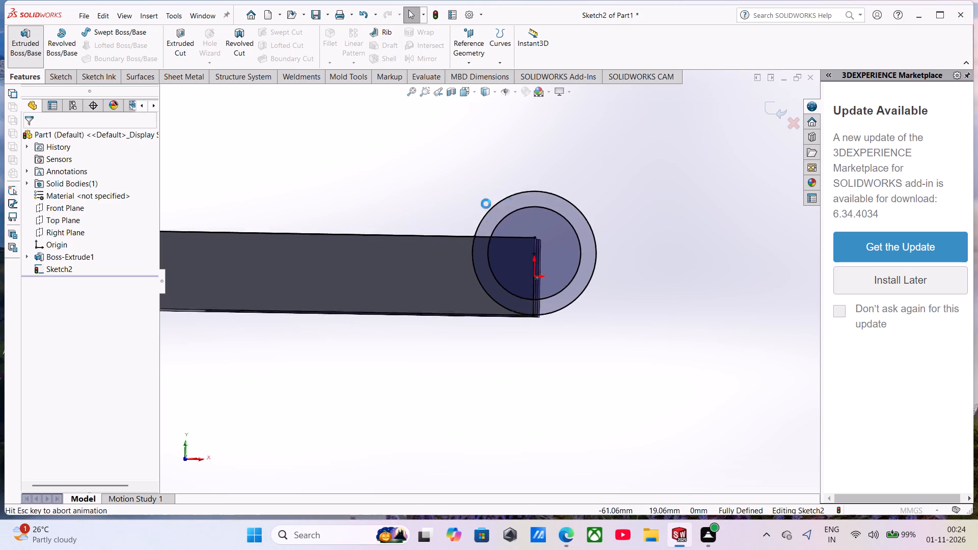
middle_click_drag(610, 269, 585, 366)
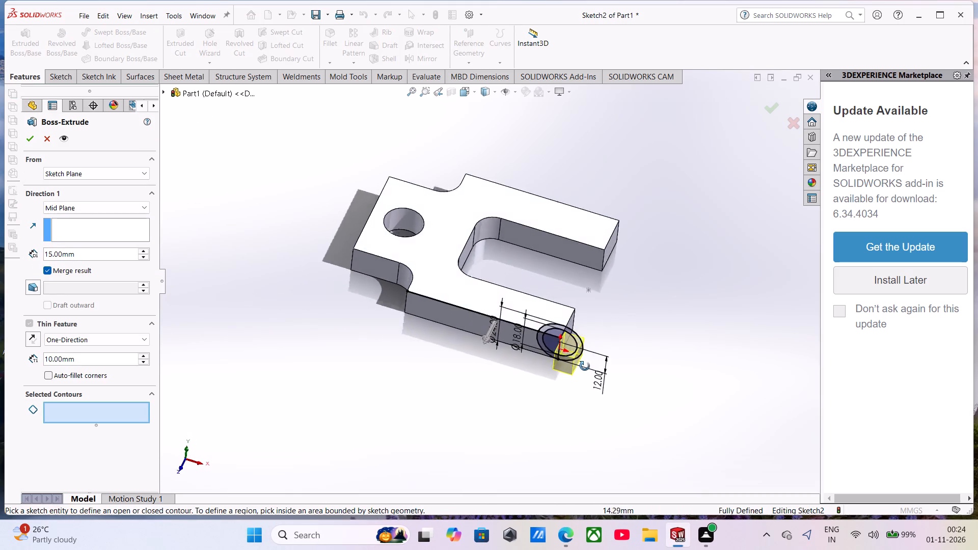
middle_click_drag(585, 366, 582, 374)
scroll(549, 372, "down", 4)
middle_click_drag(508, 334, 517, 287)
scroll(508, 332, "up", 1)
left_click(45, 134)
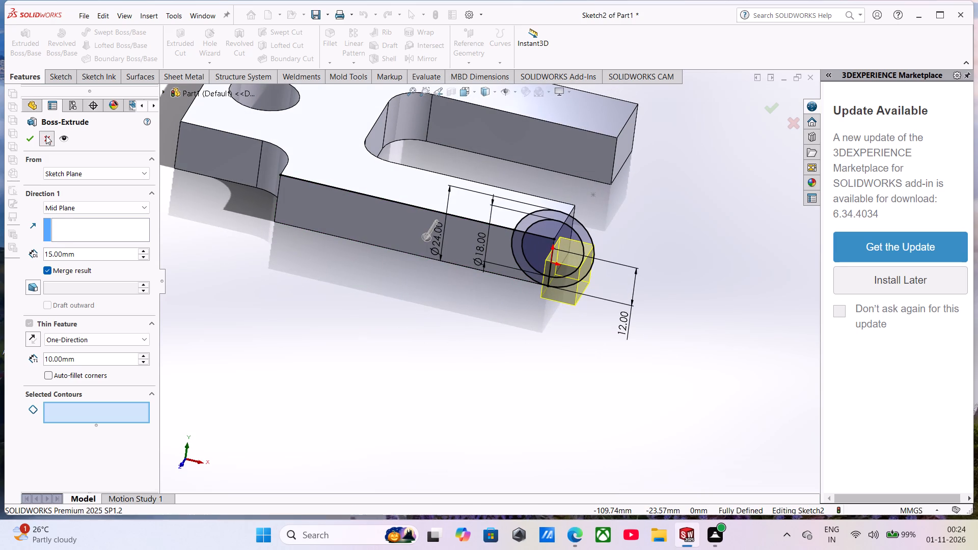
Delete the 12 mm vertical line at the arm's end and the 80 mm line along the arm's upper edge from the sketch.
scroll(611, 288, "down", 3)
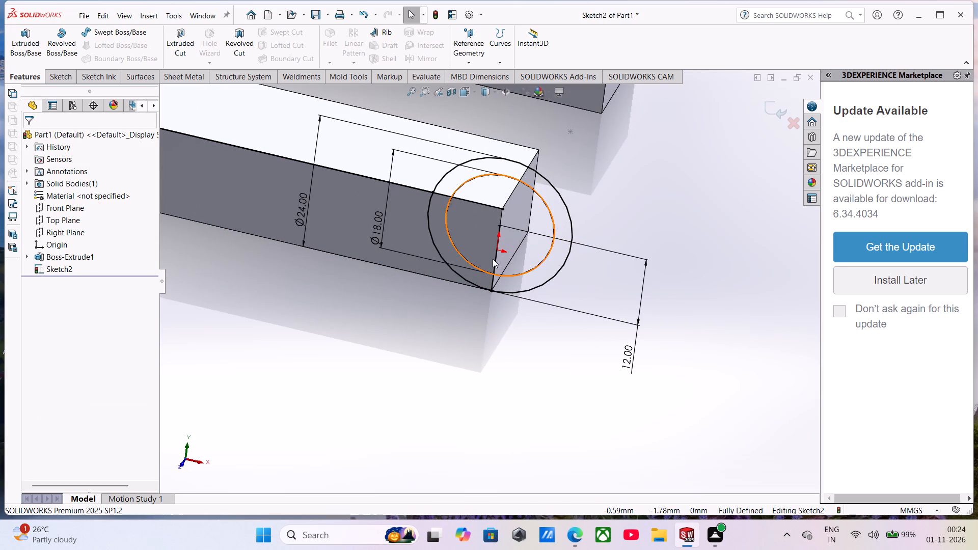
left_click(494, 259)
key("Delete")
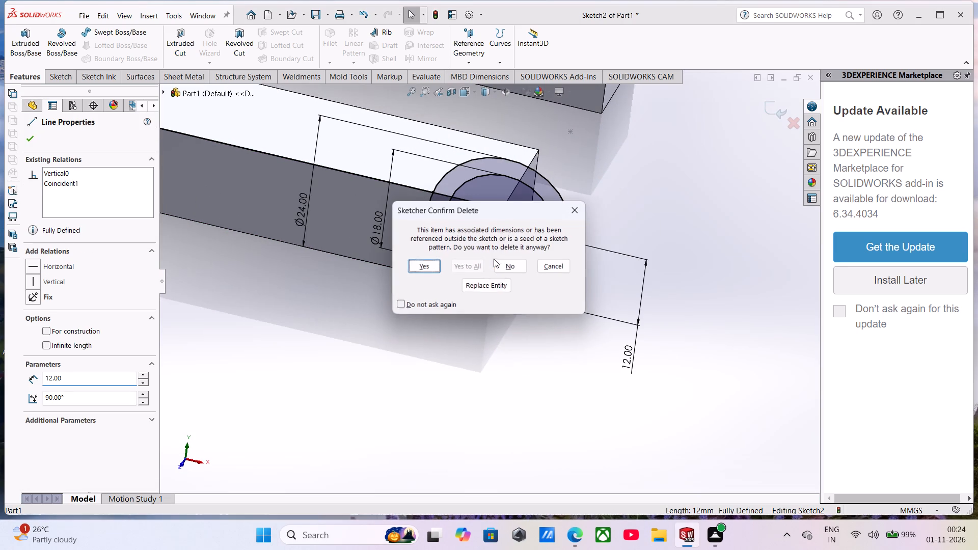
left_click(432, 265)
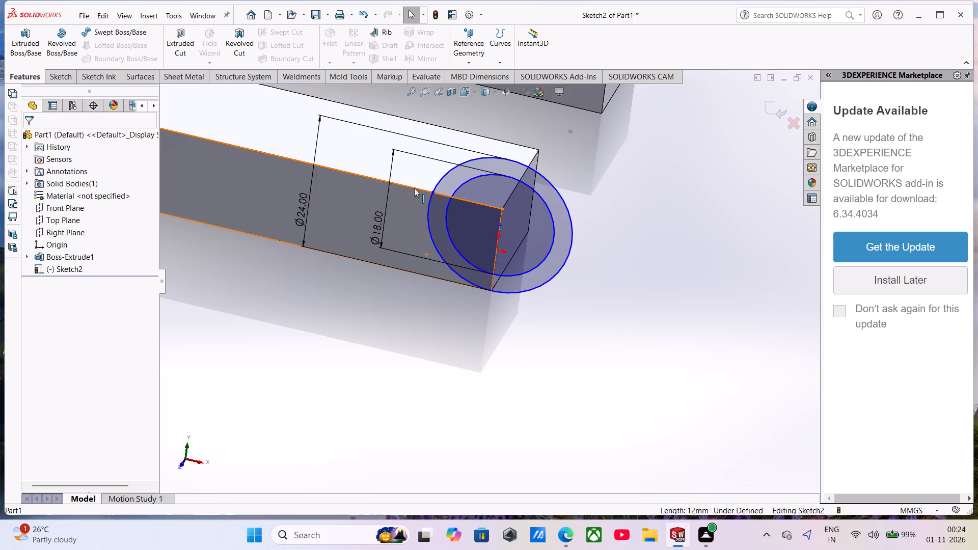
left_click(414, 188)
key("Delete")
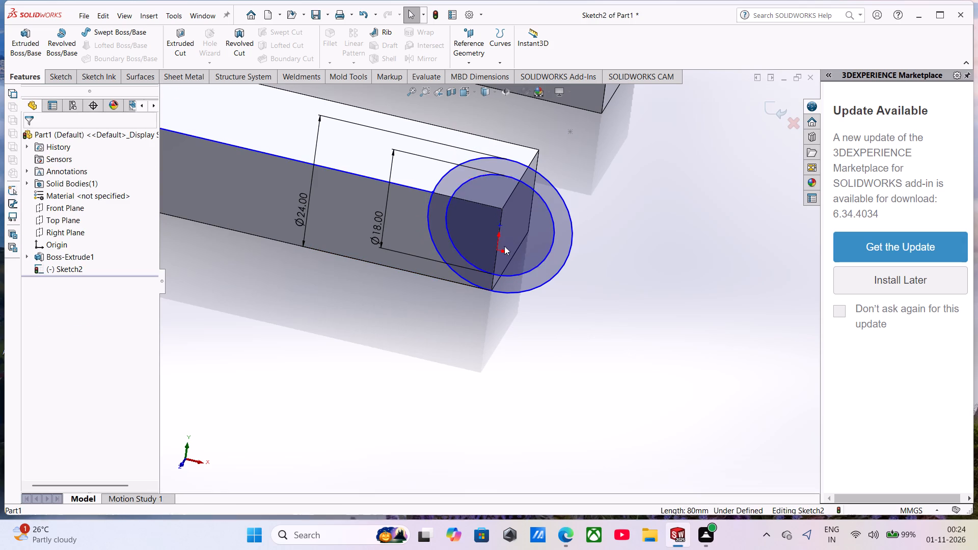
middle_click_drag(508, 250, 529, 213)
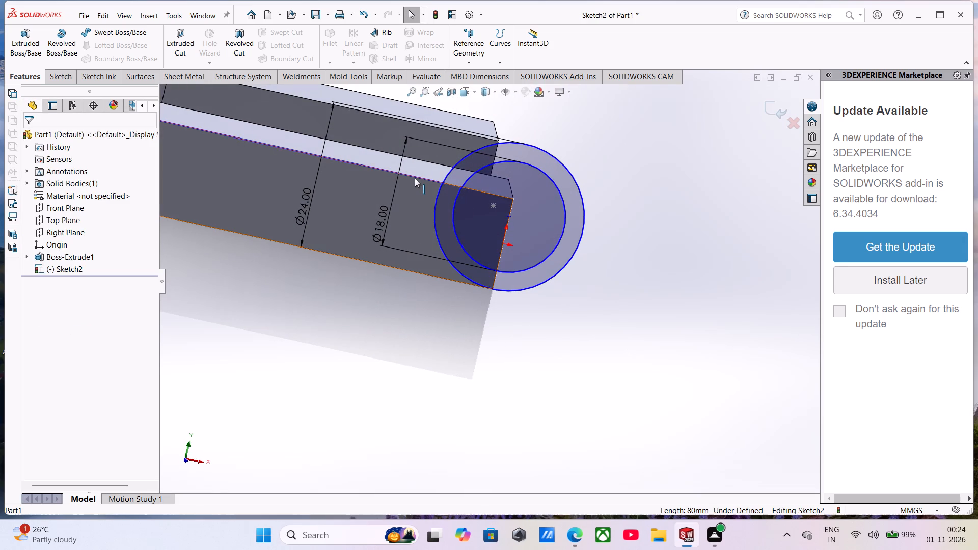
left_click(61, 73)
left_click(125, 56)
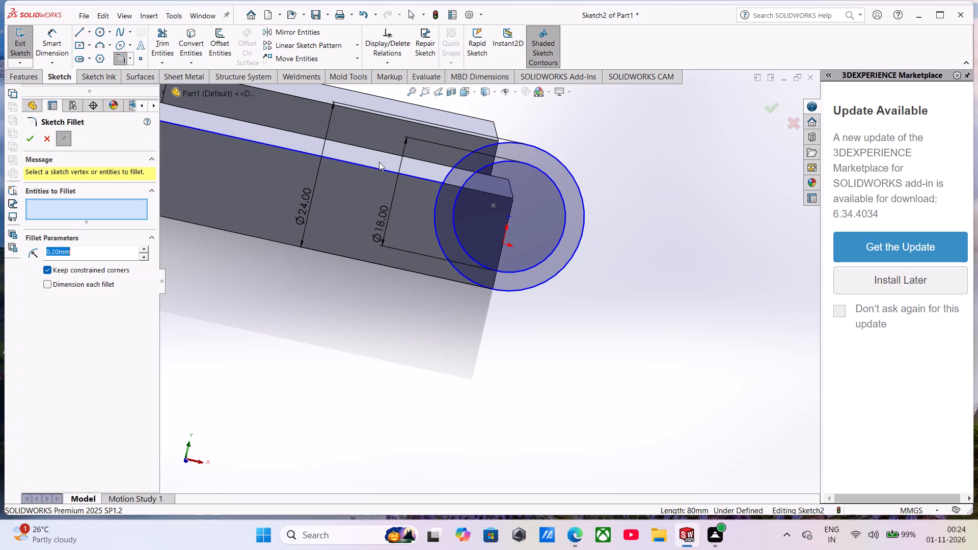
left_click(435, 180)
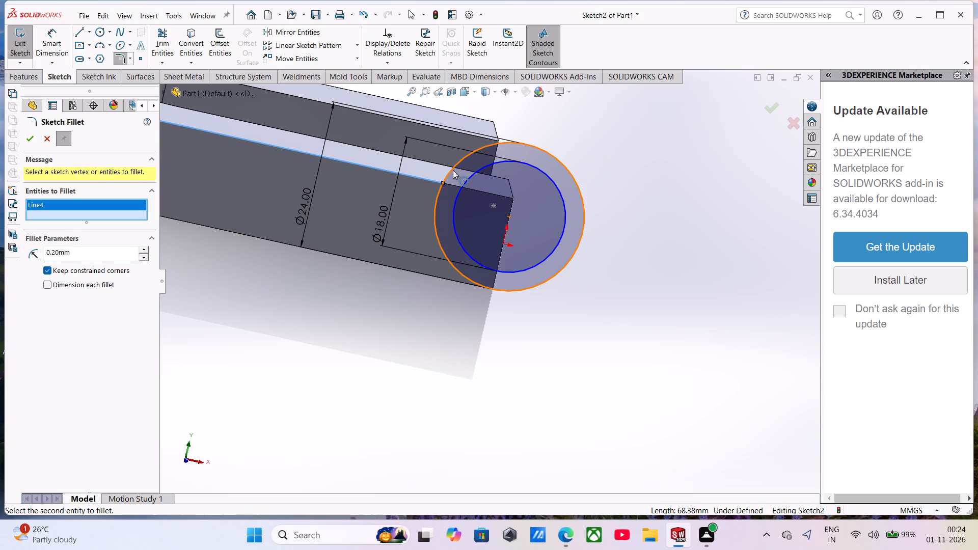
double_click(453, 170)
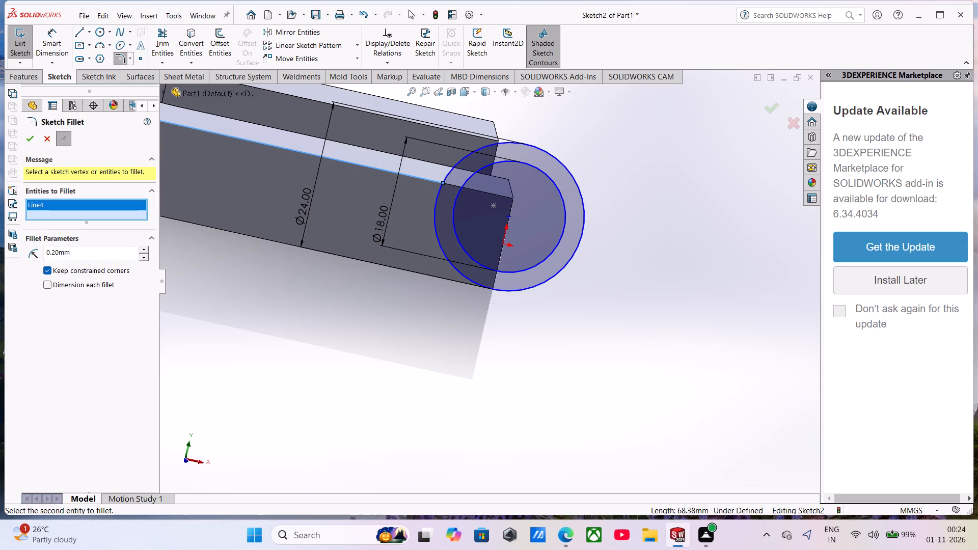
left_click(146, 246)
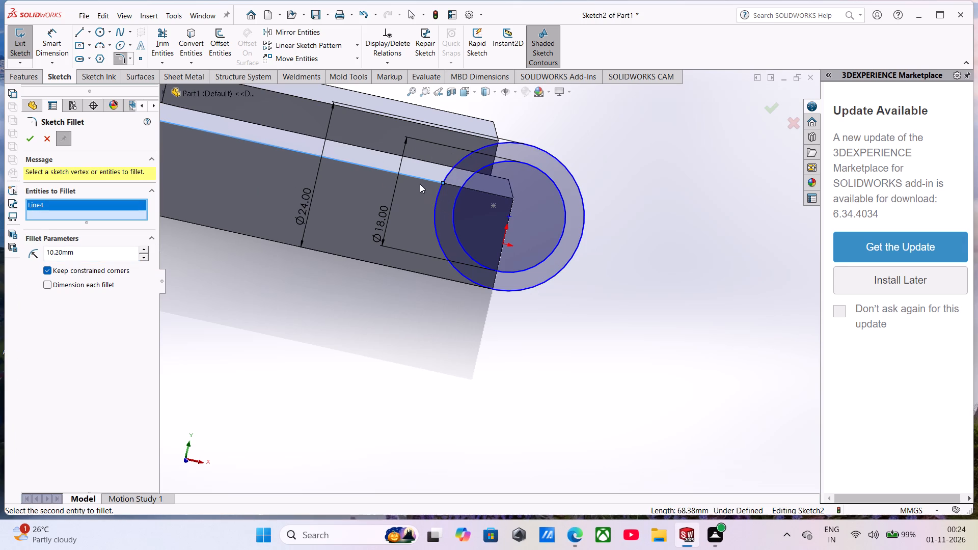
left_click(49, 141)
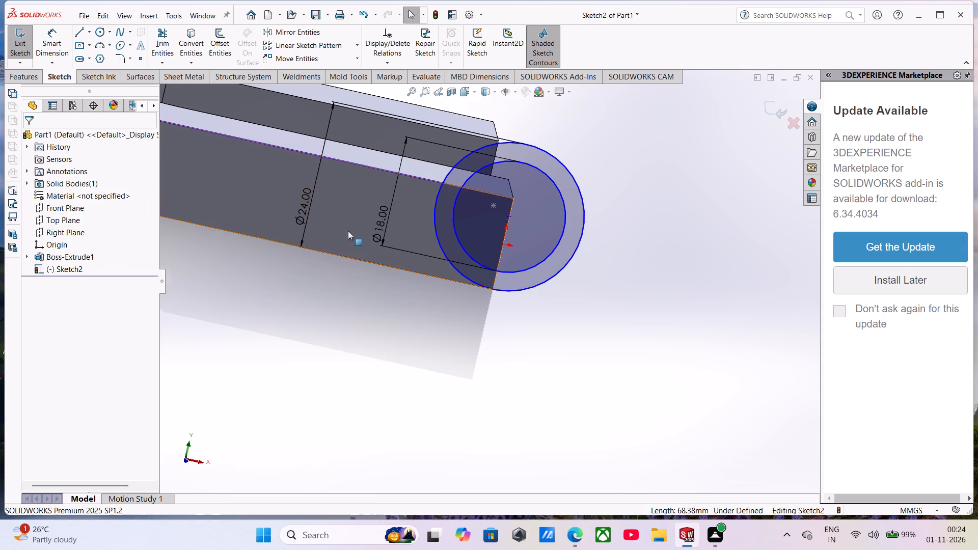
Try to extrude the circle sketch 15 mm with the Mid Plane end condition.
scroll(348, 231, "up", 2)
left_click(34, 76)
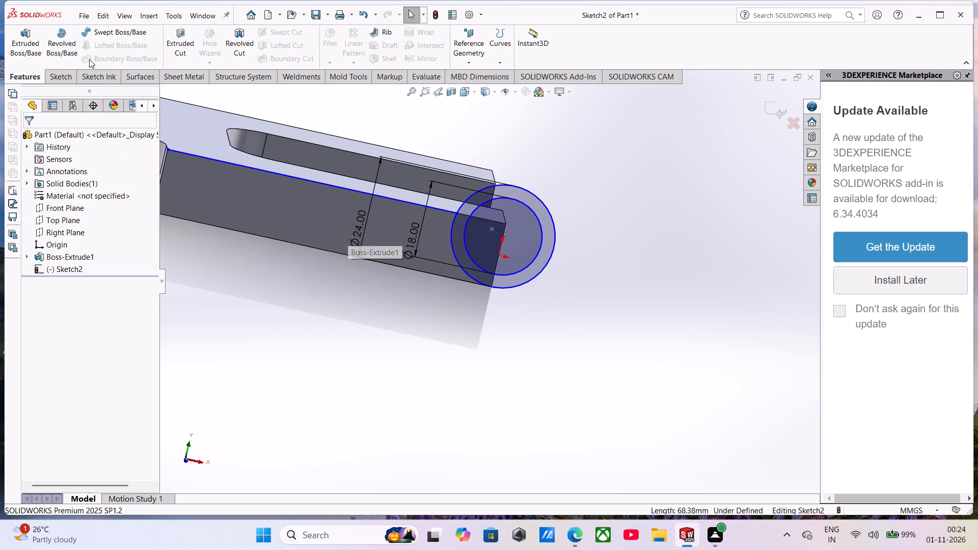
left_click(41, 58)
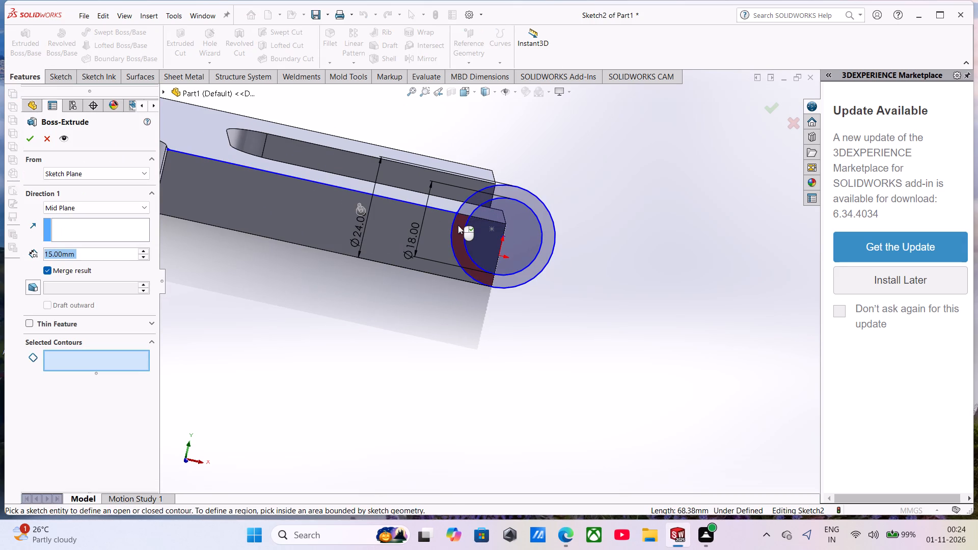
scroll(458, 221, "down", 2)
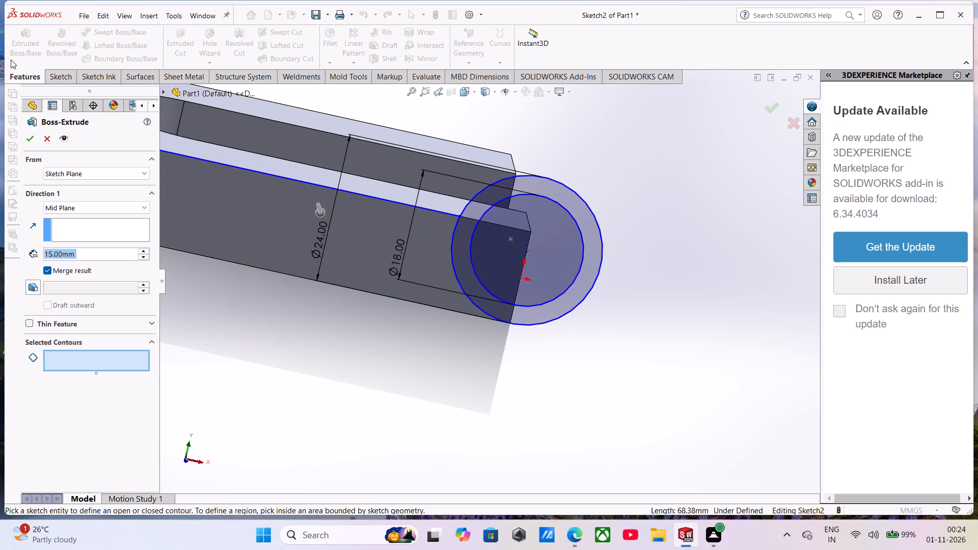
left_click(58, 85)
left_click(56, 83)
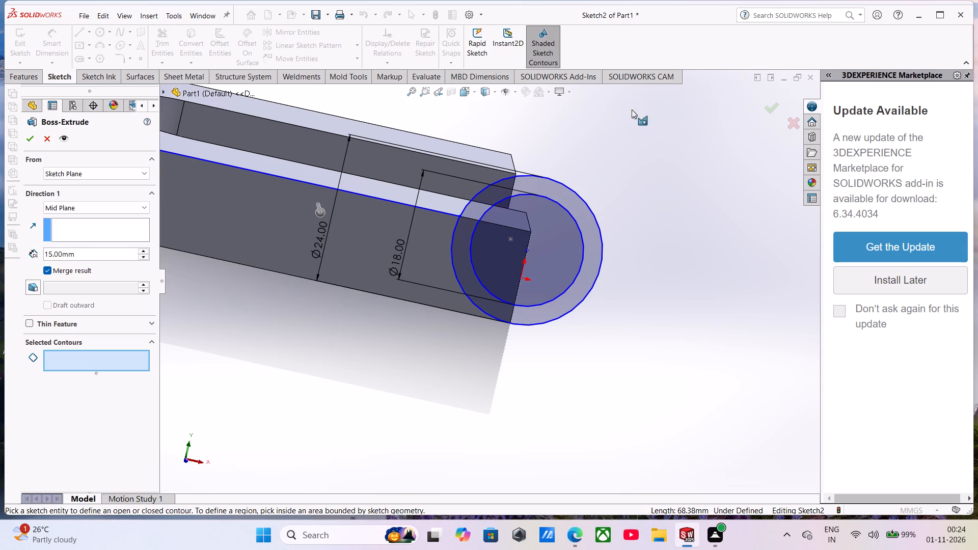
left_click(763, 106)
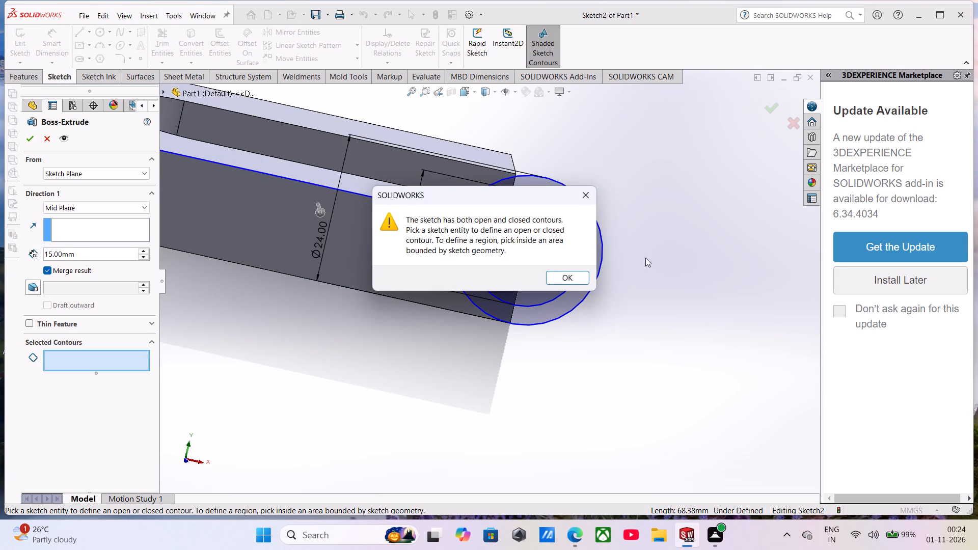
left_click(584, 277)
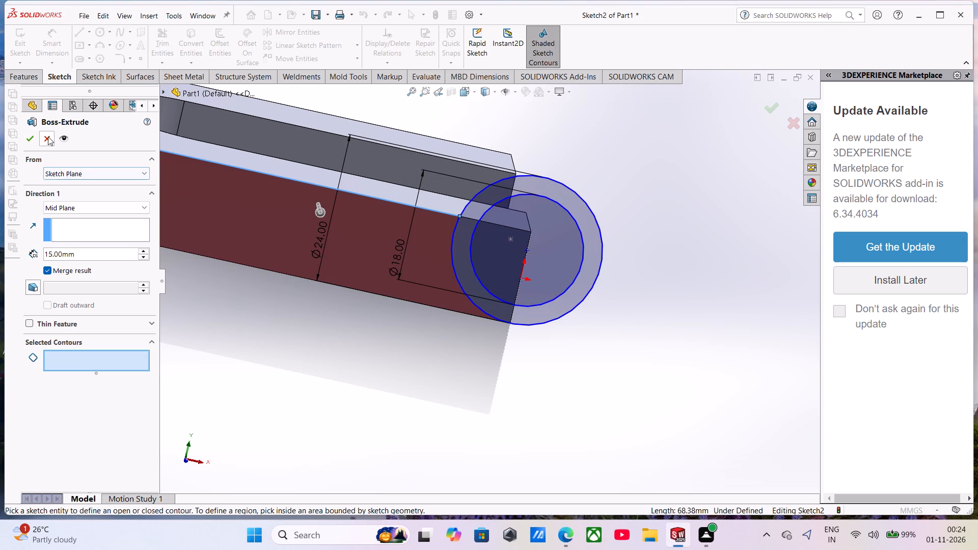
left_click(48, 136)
Trim away the remaining line along the arm's upper edge so only the two concentric circles are left in the sketch.
left_click(170, 39)
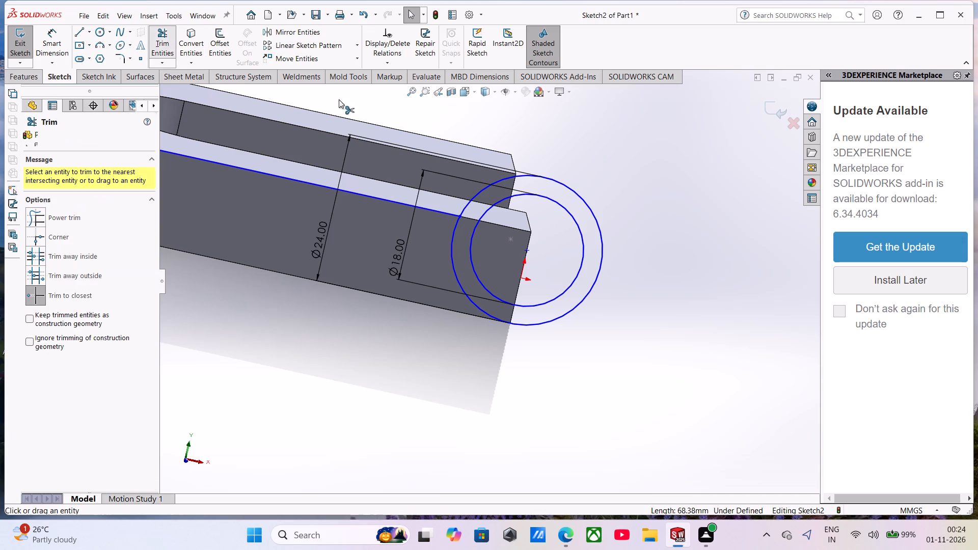
left_click(470, 219)
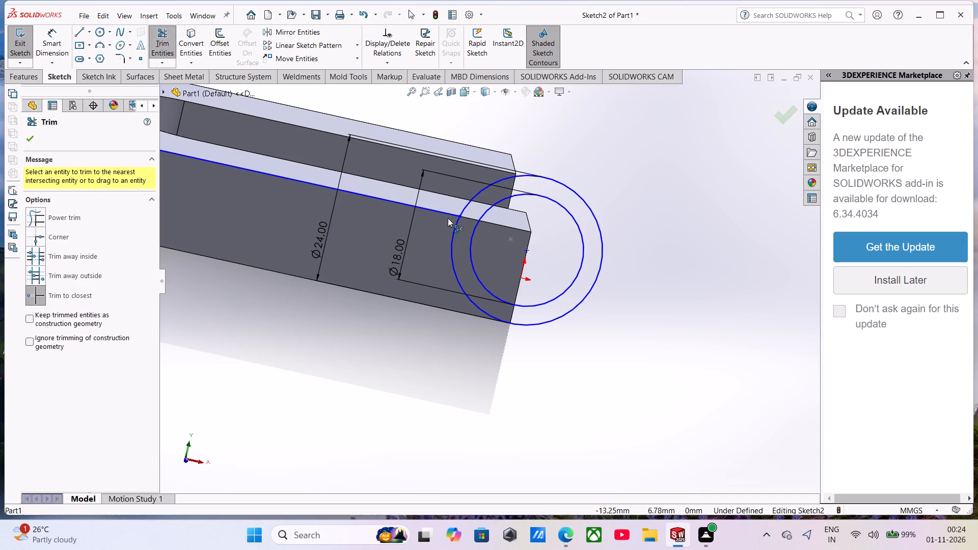
left_click(443, 210)
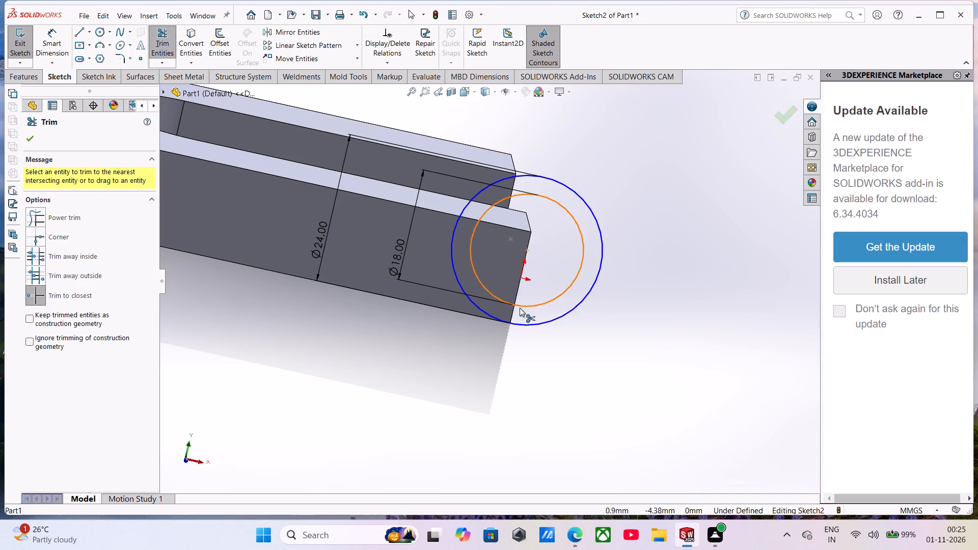
Extrude the ring between the two circles 22 mm Blind in the reversed direction, across the arm's width, with Merge result on.
left_click(35, 77)
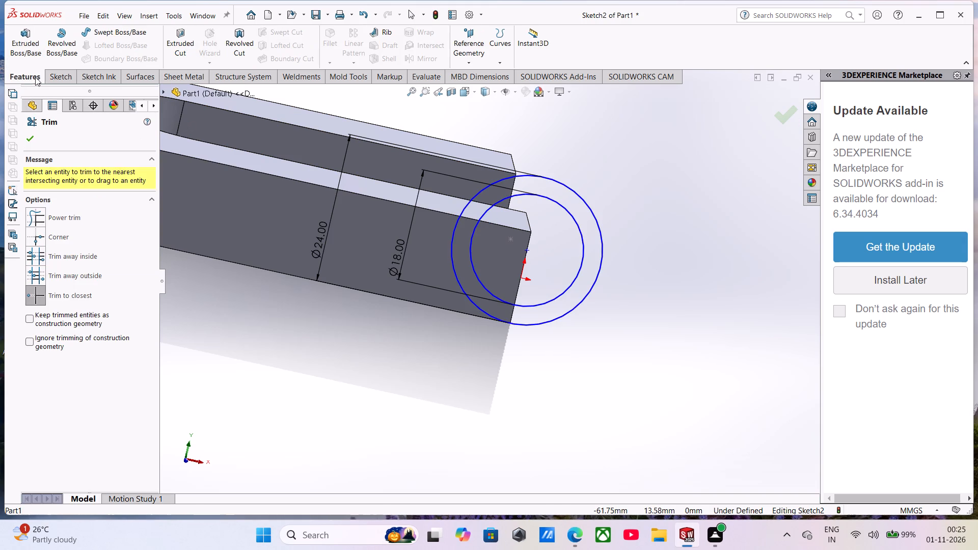
left_click(30, 40)
middle_click_drag(605, 243, 602, 366)
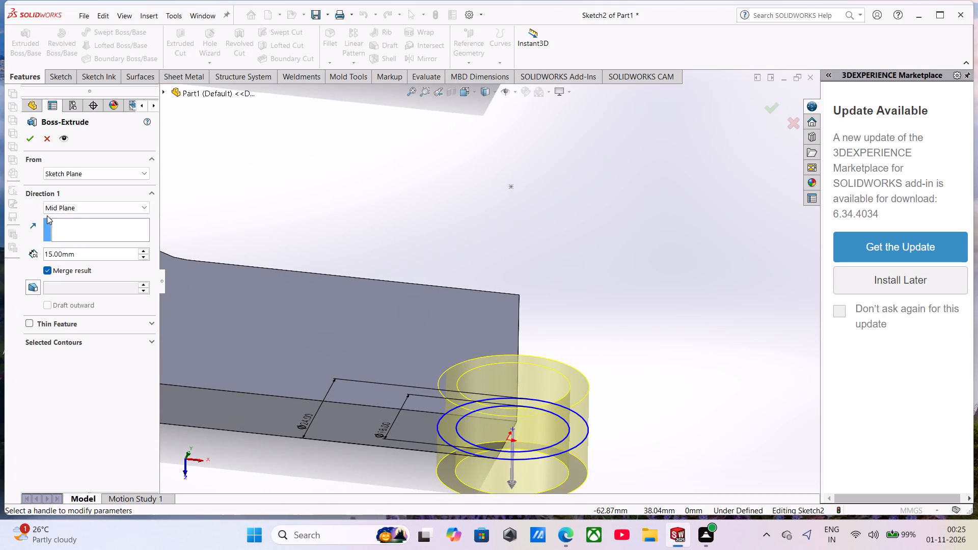
left_click(68, 203)
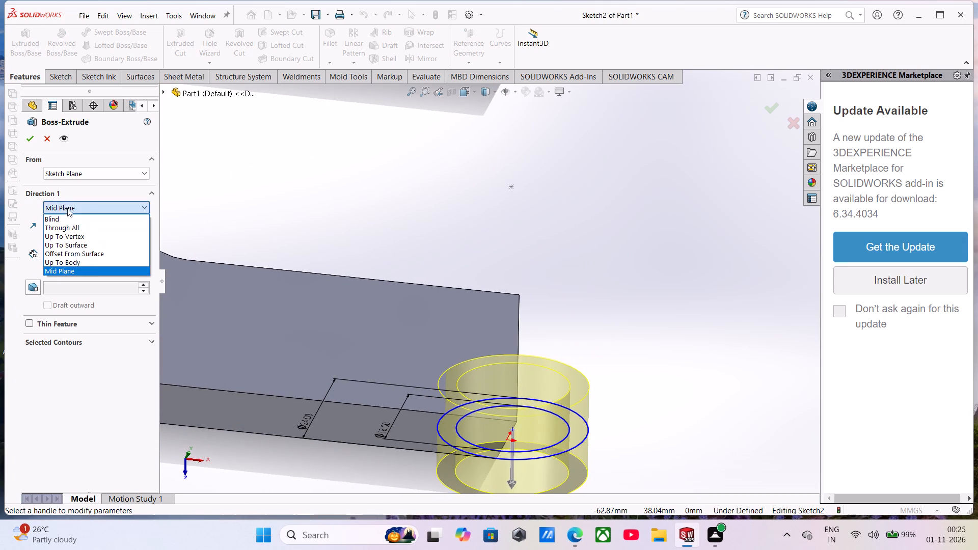
left_click(65, 215)
left_click(32, 210)
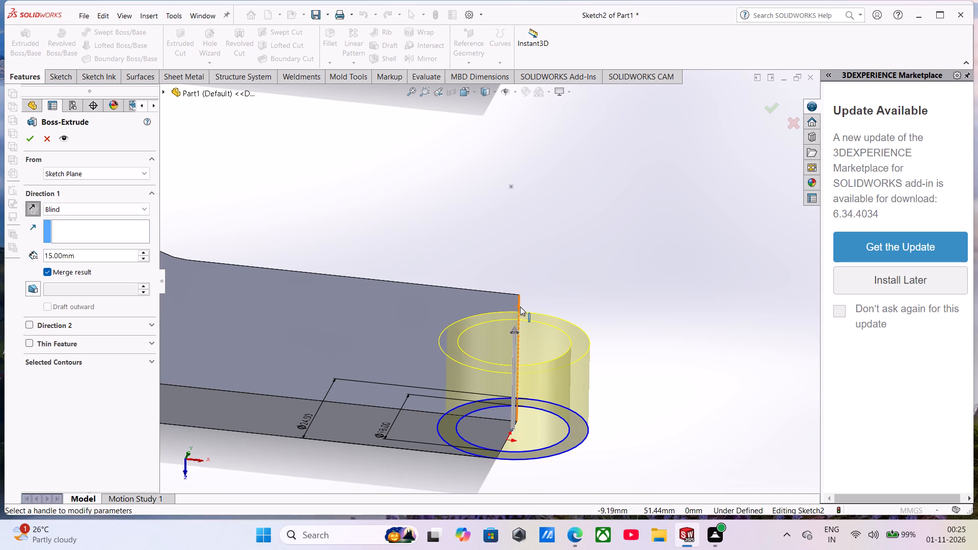
left_click_drag(516, 323, 518, 305)
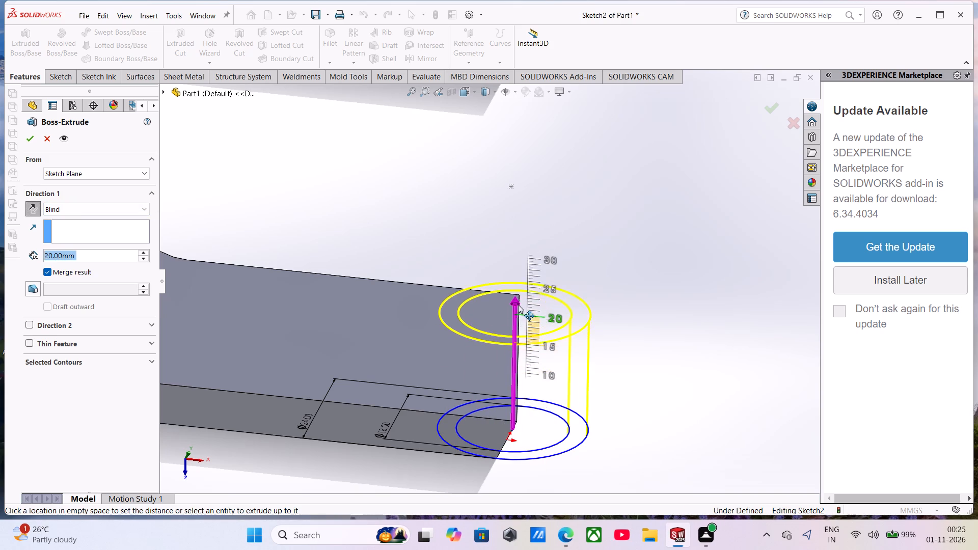
left_click_drag(518, 305, 518, 300)
middle_click_drag(608, 293, 598, 350)
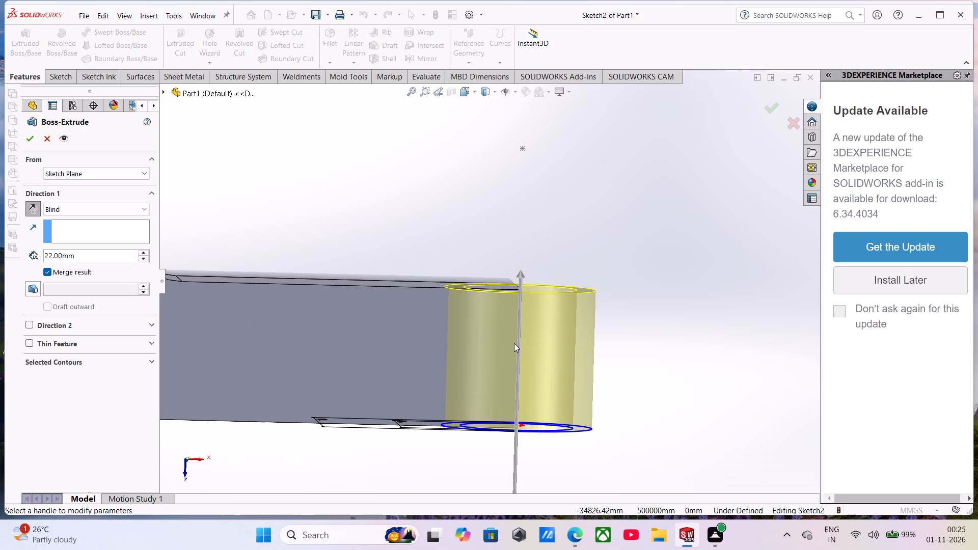
scroll(514, 343, "up", 4)
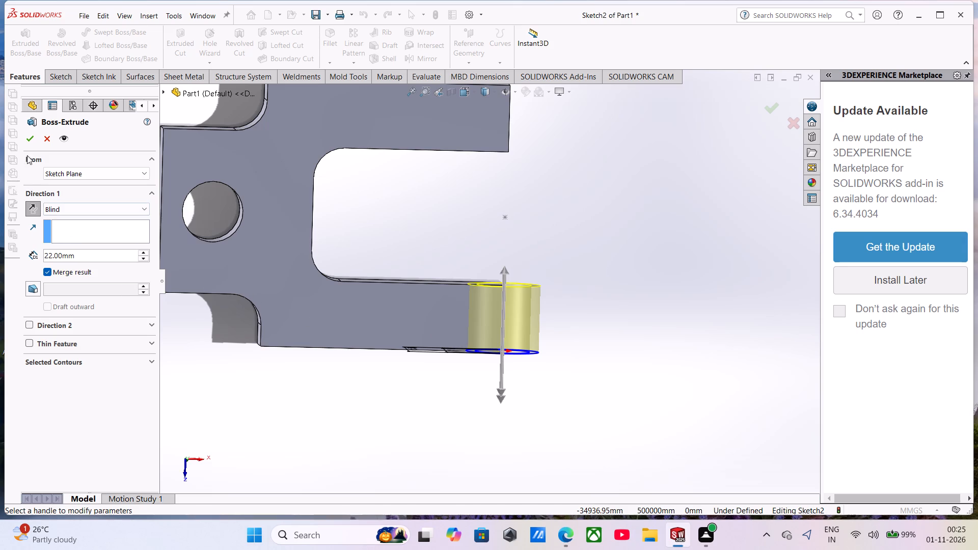
left_click(29, 137)
middle_click_drag(511, 319, 534, 117)
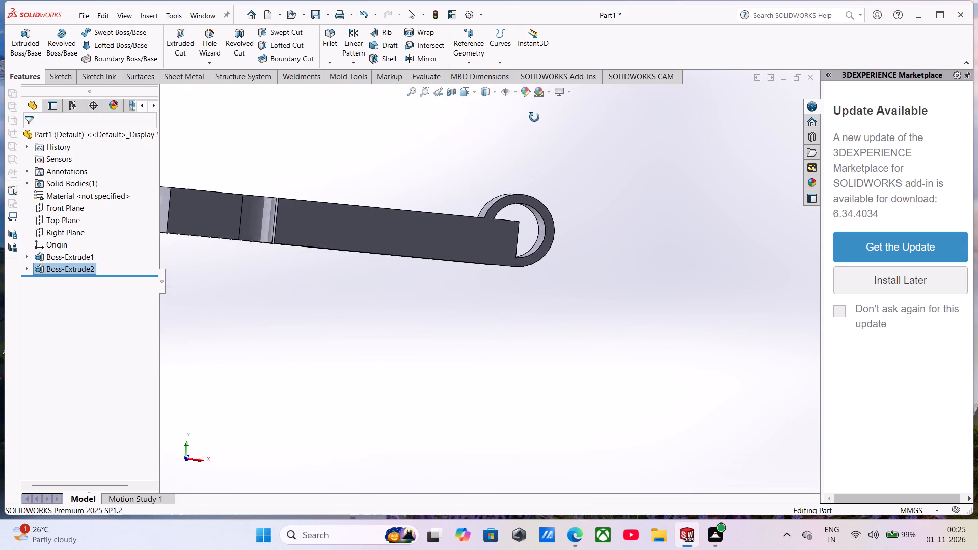
middle_click_drag(534, 117, 526, 120)
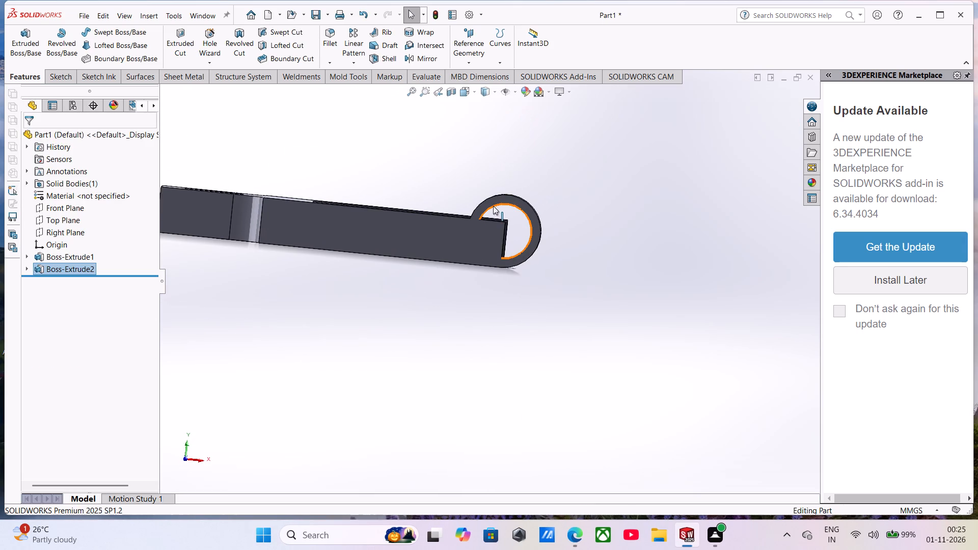
On the outer side face of the arm with the ring, sketch a circle about 9.21 mm in radius, centred on the ring.
left_click(490, 205)
left_click(537, 175)
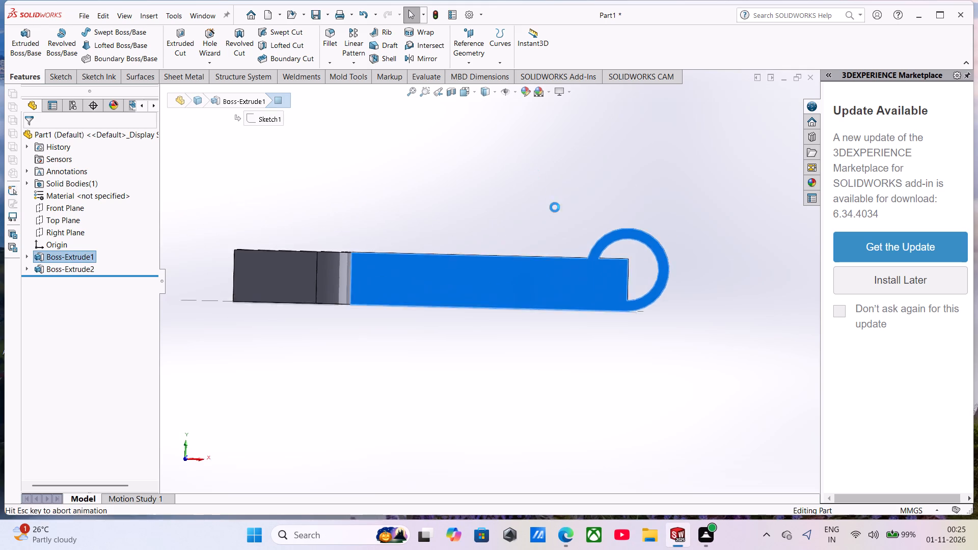
scroll(671, 282, "down", 3)
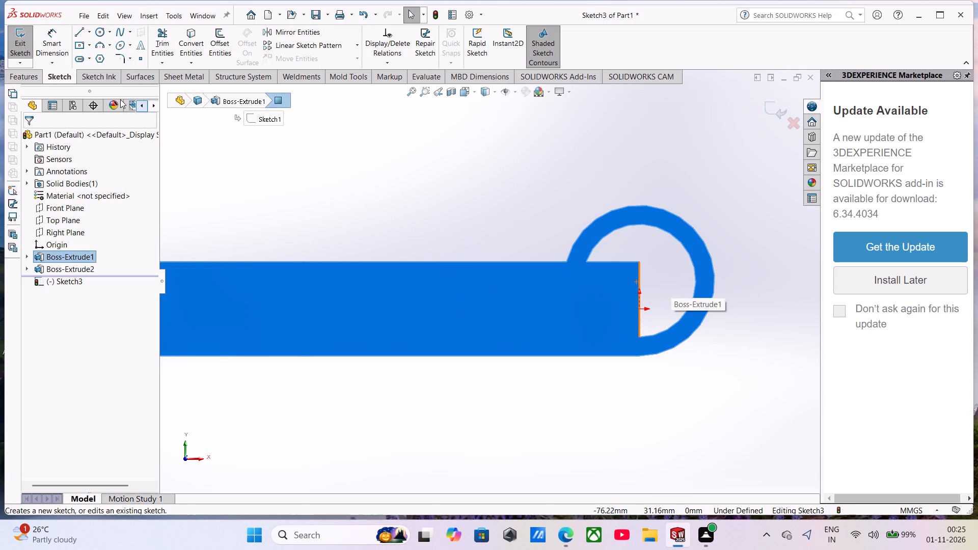
left_click(97, 32)
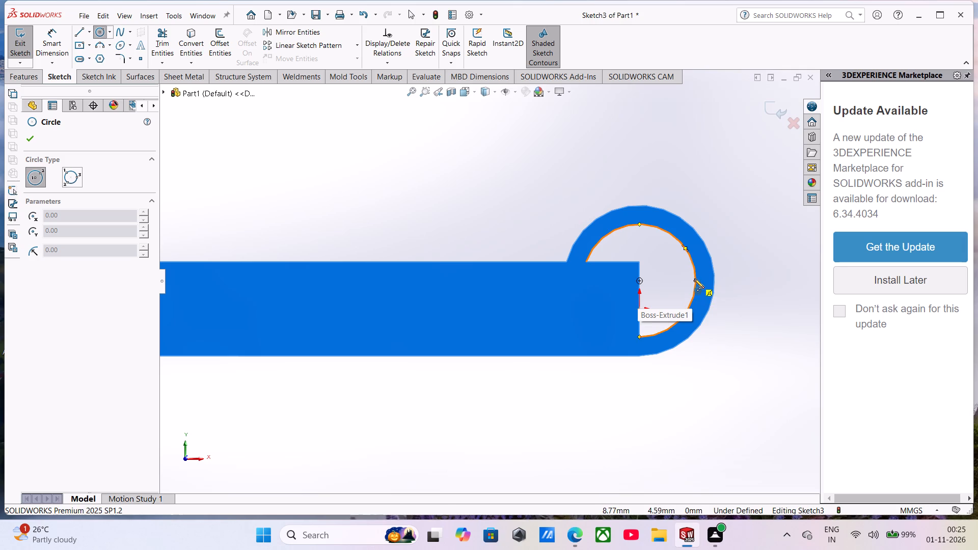
left_click(638, 281)
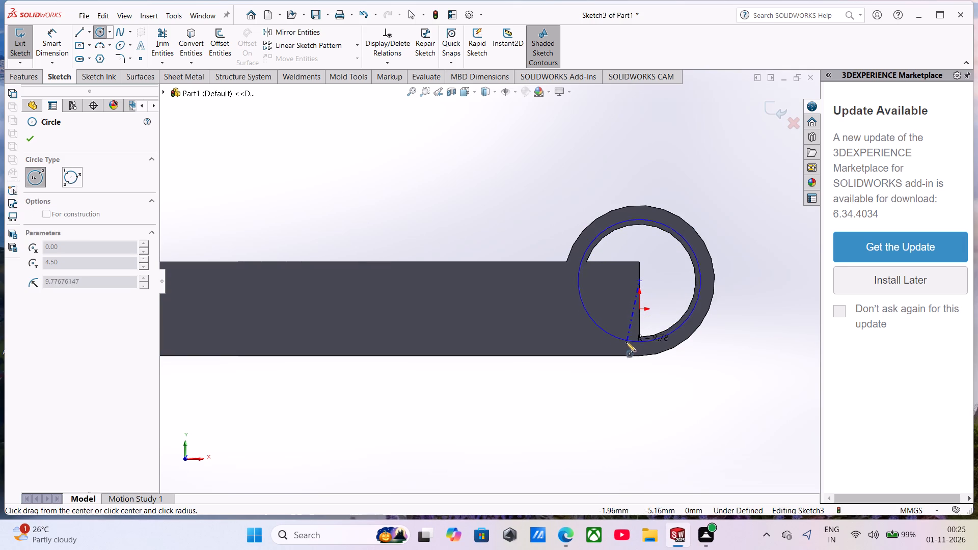
left_click(627, 337)
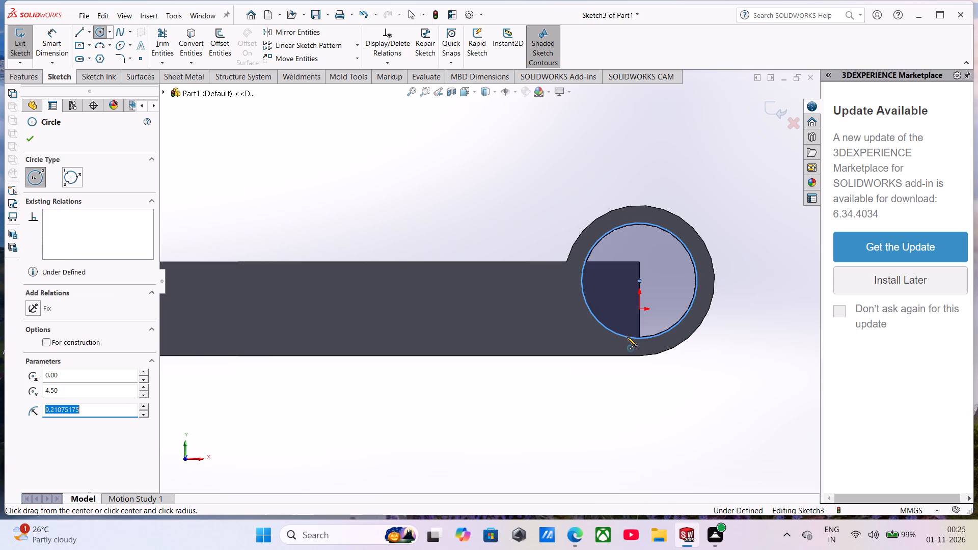
Cut-extrude the circle 22 mm Blind through the ring to clear the arm material inside it.
scroll(586, 312, "down", 2)
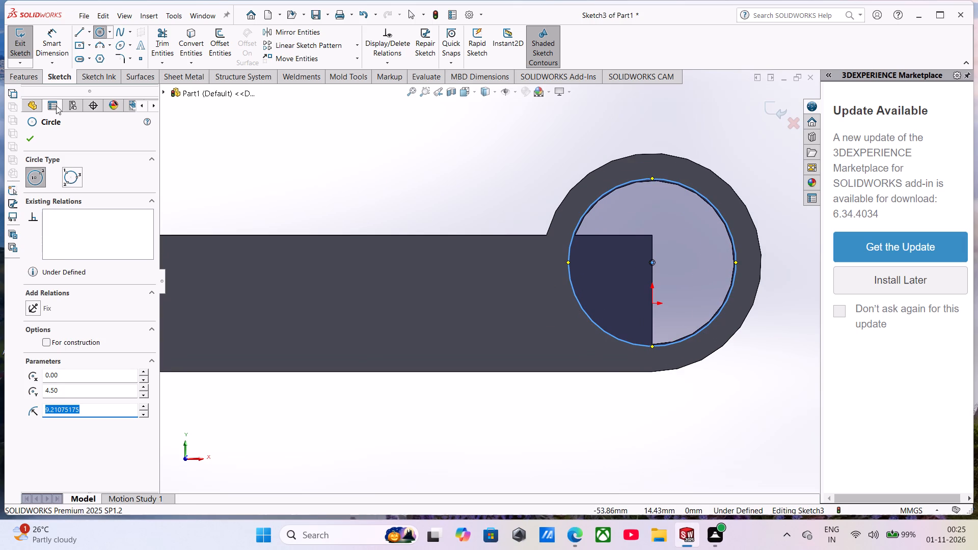
scroll(509, 188, "down", 3)
scroll(753, 244, "up", 4)
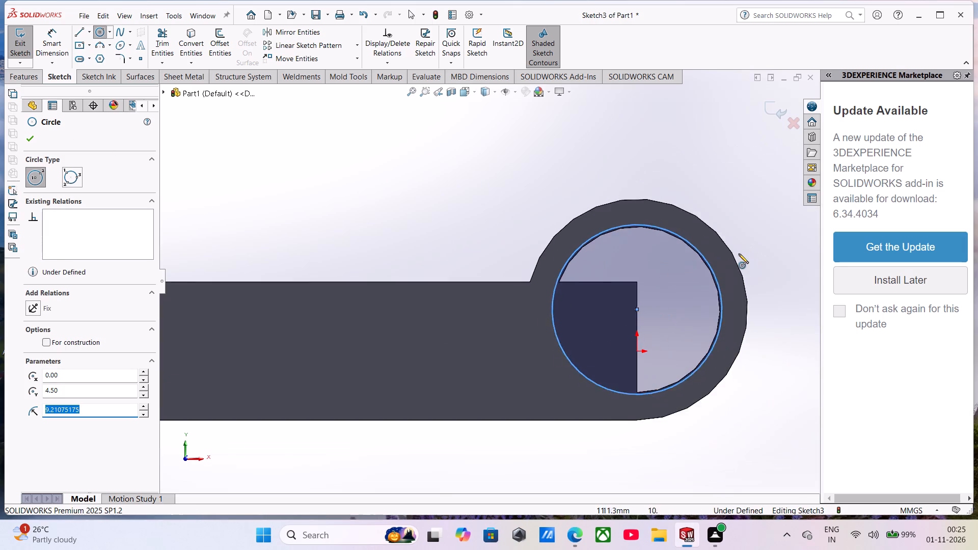
scroll(739, 254, "up", 1)
middle_click_drag(725, 257, 710, 294)
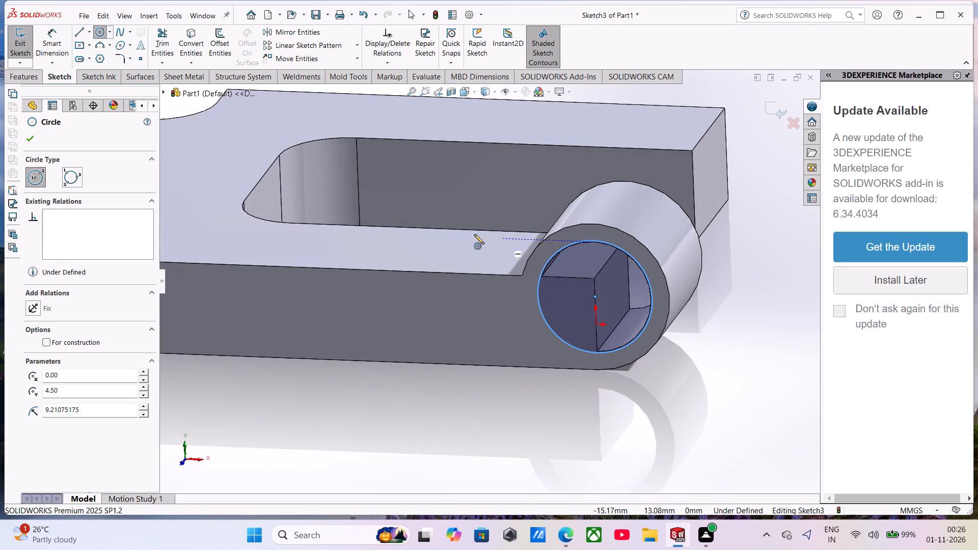
left_click(20, 71)
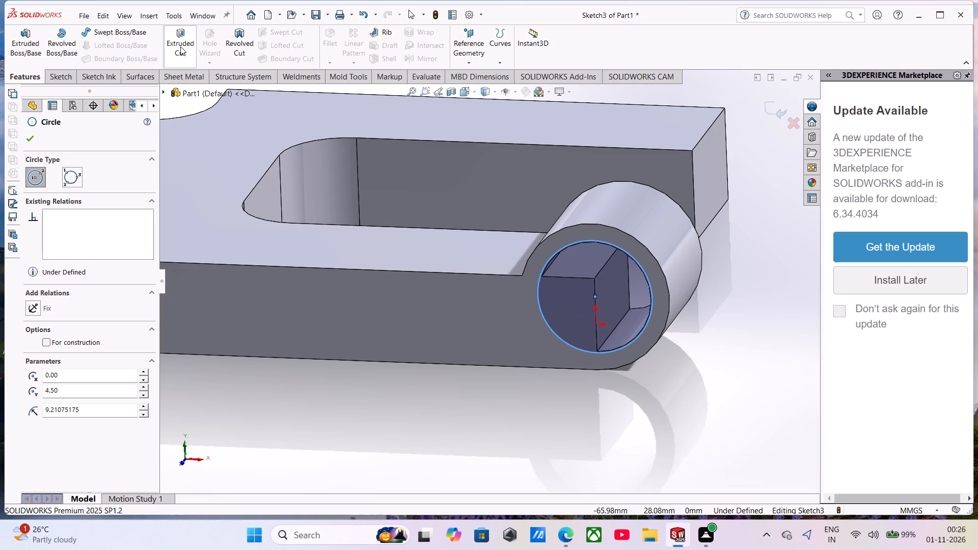
left_click(180, 46)
middle_click_drag(518, 237, 508, 254)
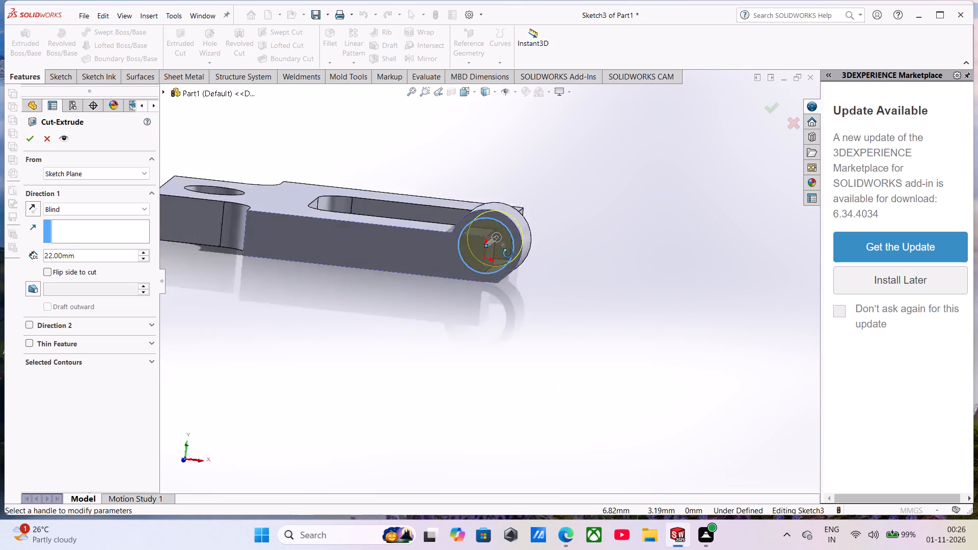
middle_click_drag(508, 254, 436, 332)
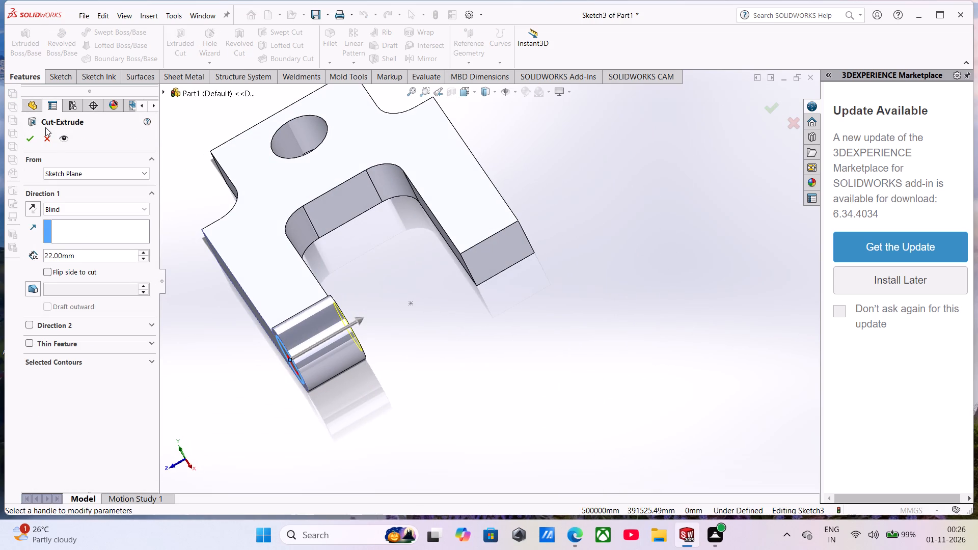
left_click(31, 140)
Examine the bored ring and the fork's arms from several angles.
middle_click_drag(265, 300, 328, 234)
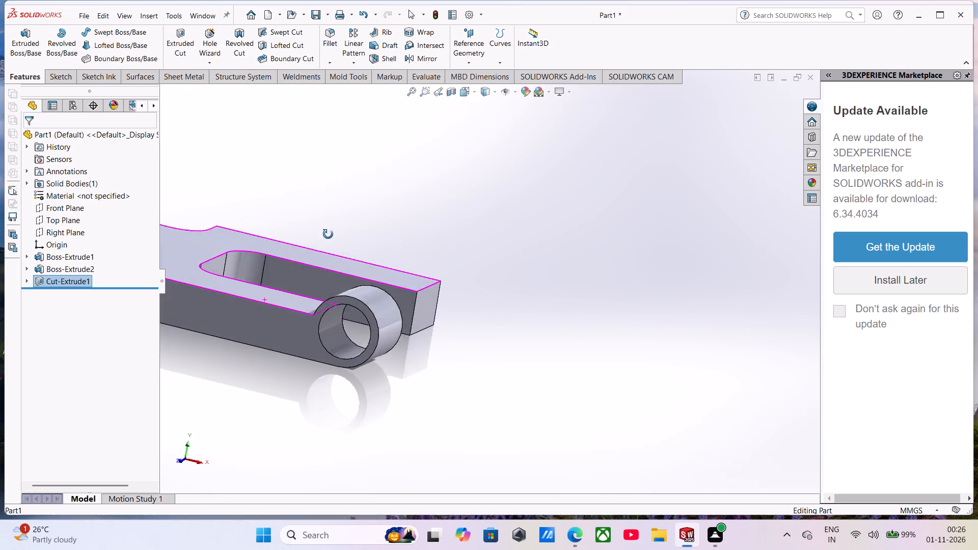
middle_click_drag(328, 234, 351, 215)
scroll(352, 262, "up", 3)
middle_click_drag(344, 310, 310, 338)
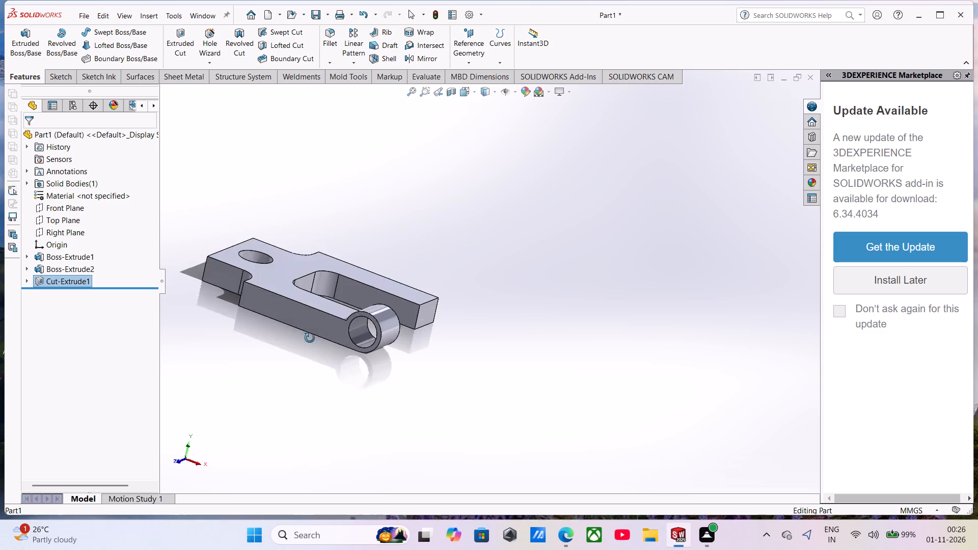
middle_click_drag(310, 338, 344, 316)
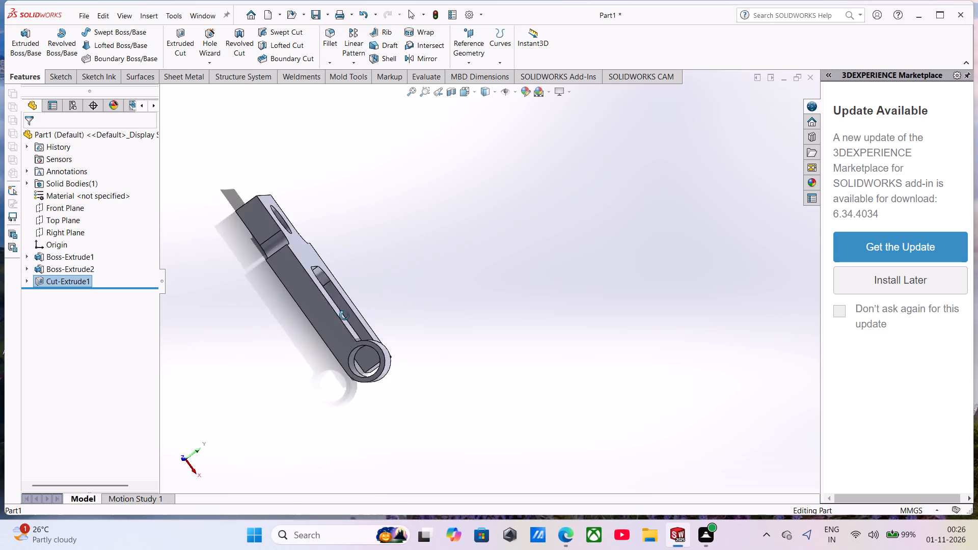
middle_click_drag(344, 316, 364, 281)
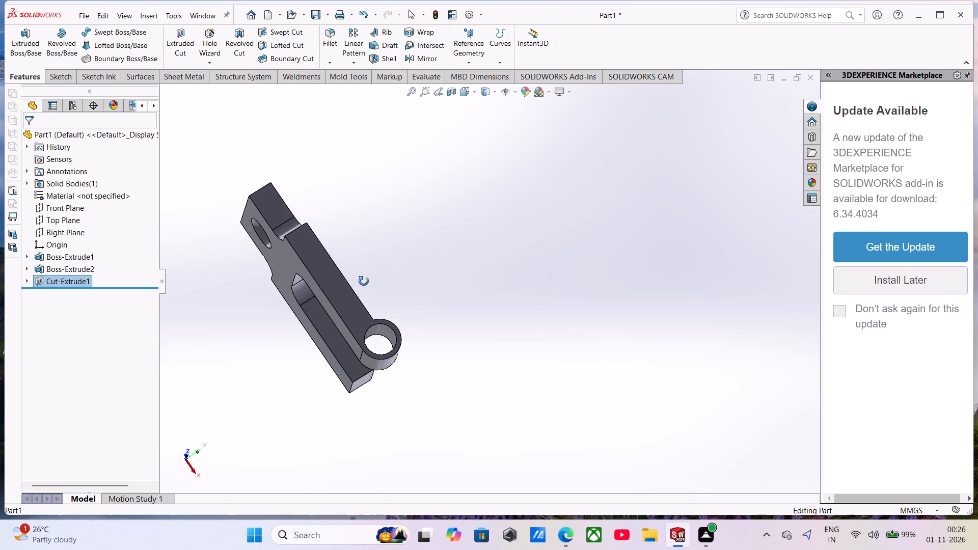
middle_click_drag(364, 281, 359, 372)
scroll(359, 372, "down", 3)
middle_click_drag(360, 372, 371, 328)
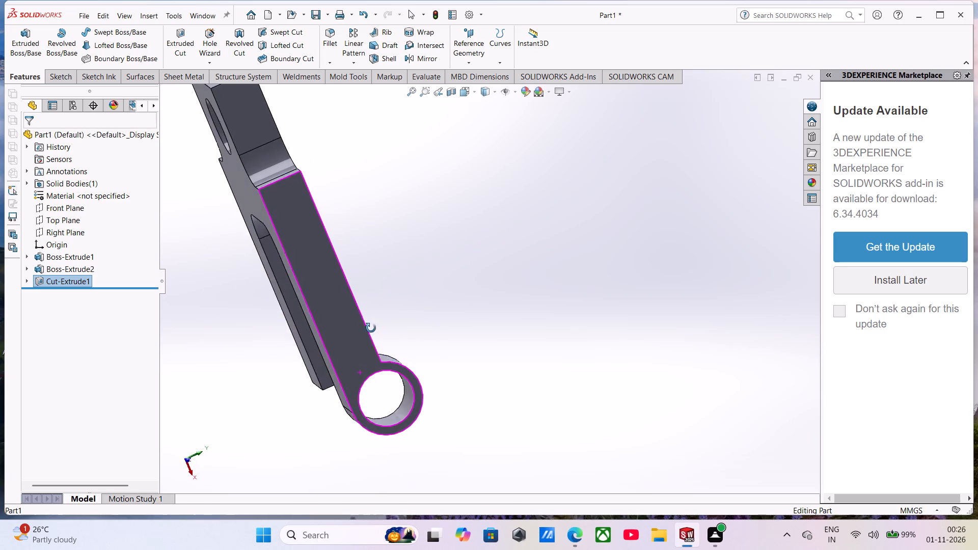
middle_click_drag(371, 328, 364, 314)
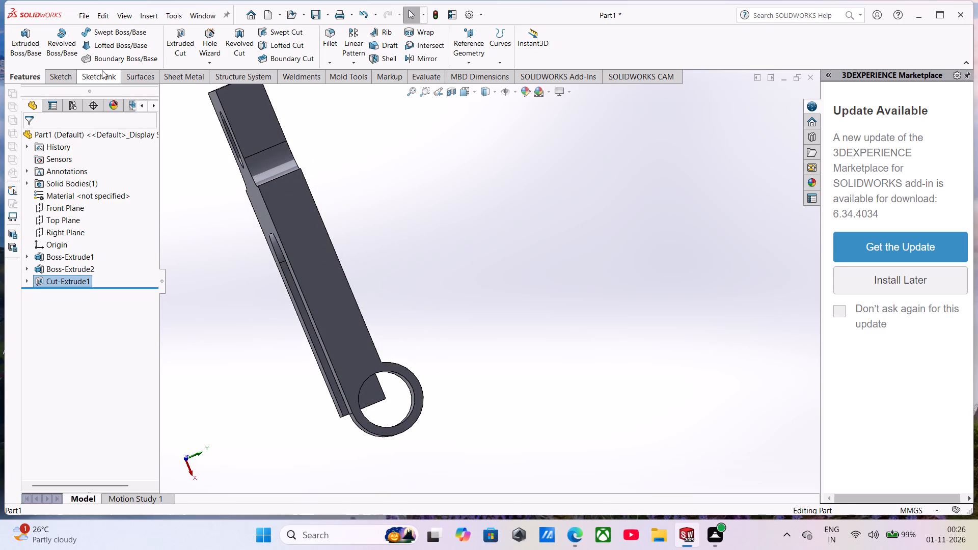
Fillet the edge where the ring meets the arm's upper face with a symmetric 10 mm radius.
left_click(334, 56)
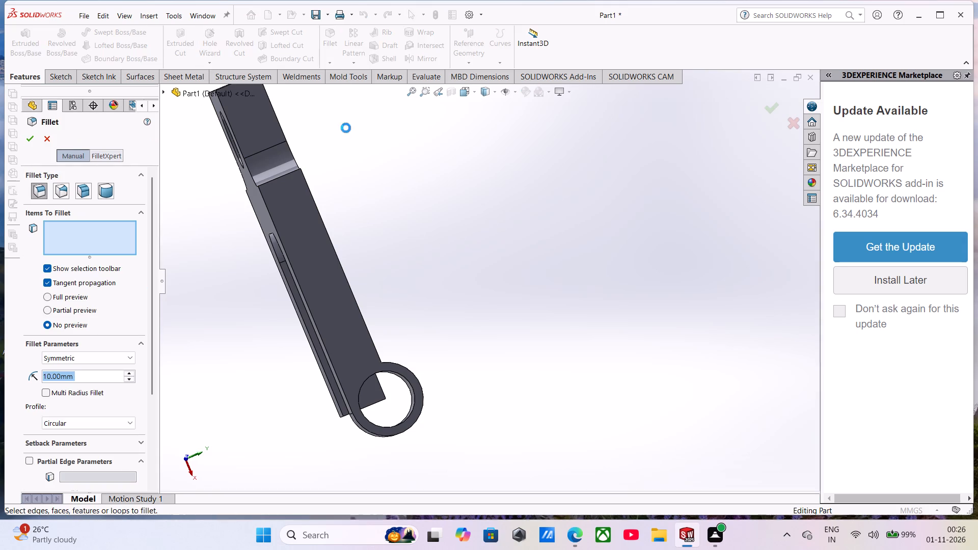
middle_click_drag(372, 328, 354, 350)
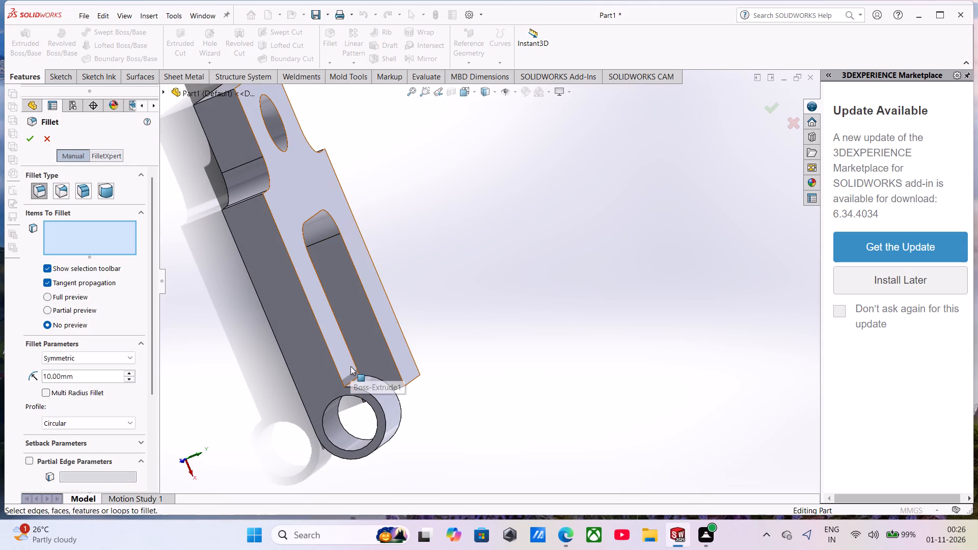
left_click(350, 383)
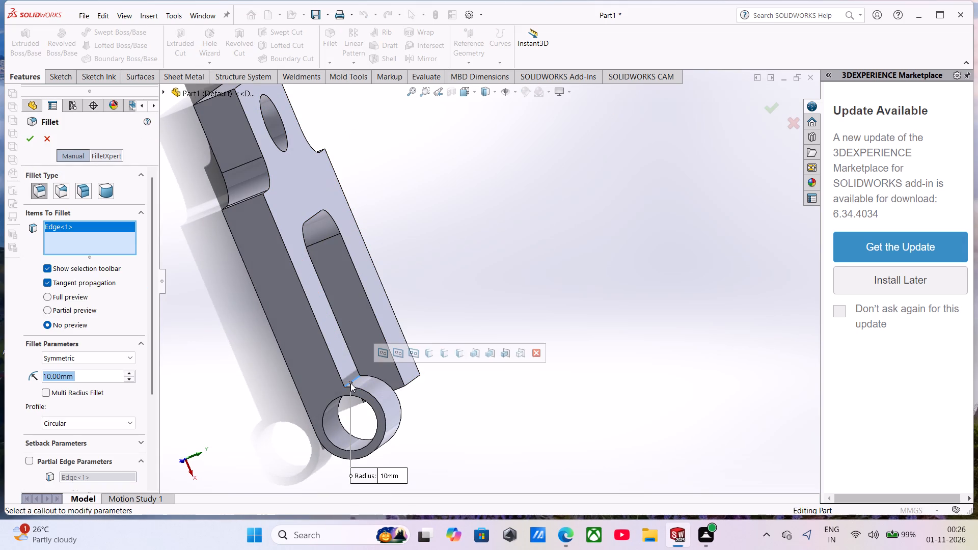
left_click(25, 140)
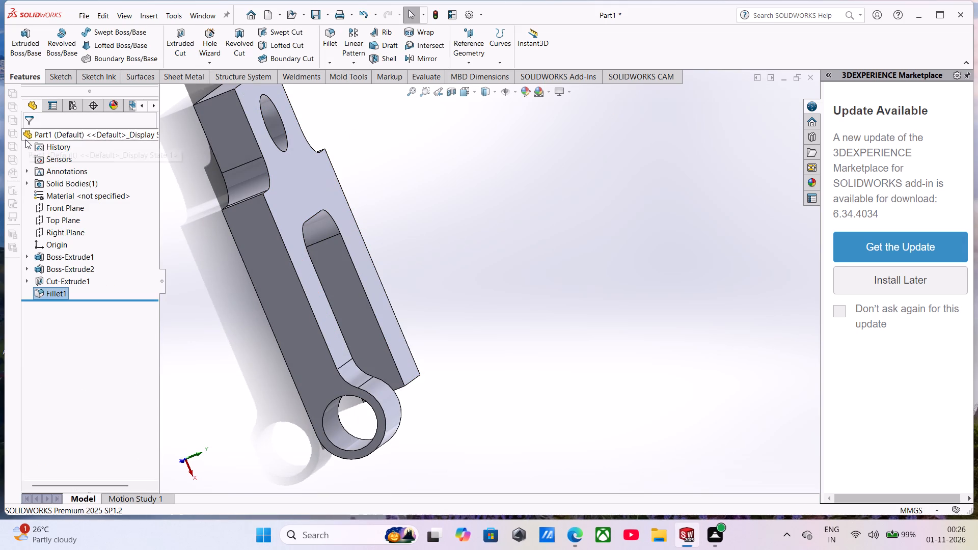
On the other arm's outer side face, sketch two concentric circles at its end, about 9.21 mm and 12 mm in radius.
middle_click_drag(260, 361, 281, 356)
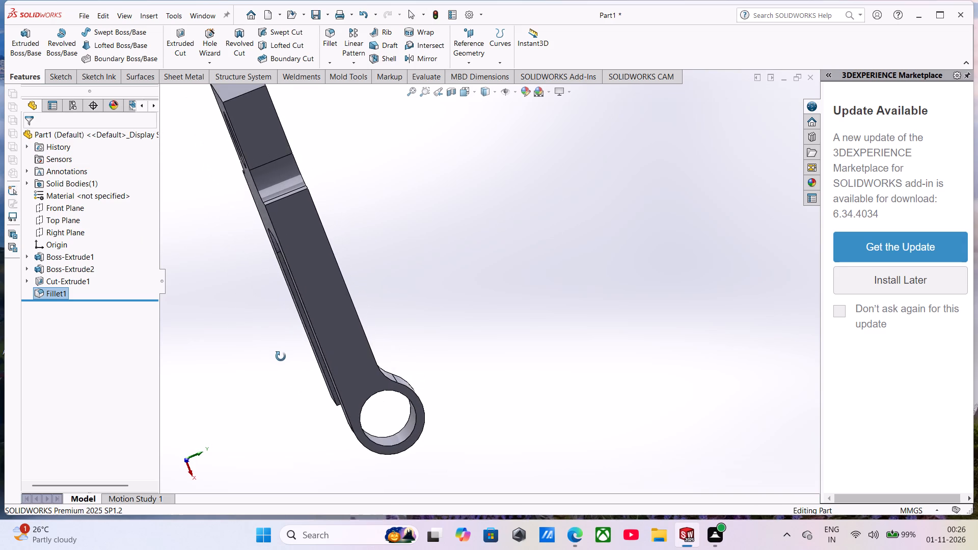
middle_click_drag(281, 356, 176, 399)
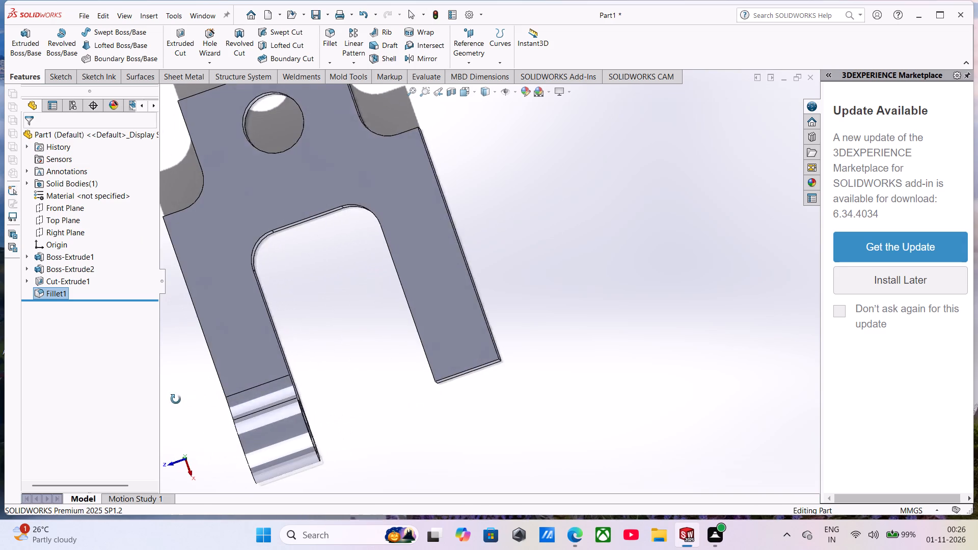
middle_click_drag(176, 399, 173, 400)
middle_click_drag(501, 373, 467, 403)
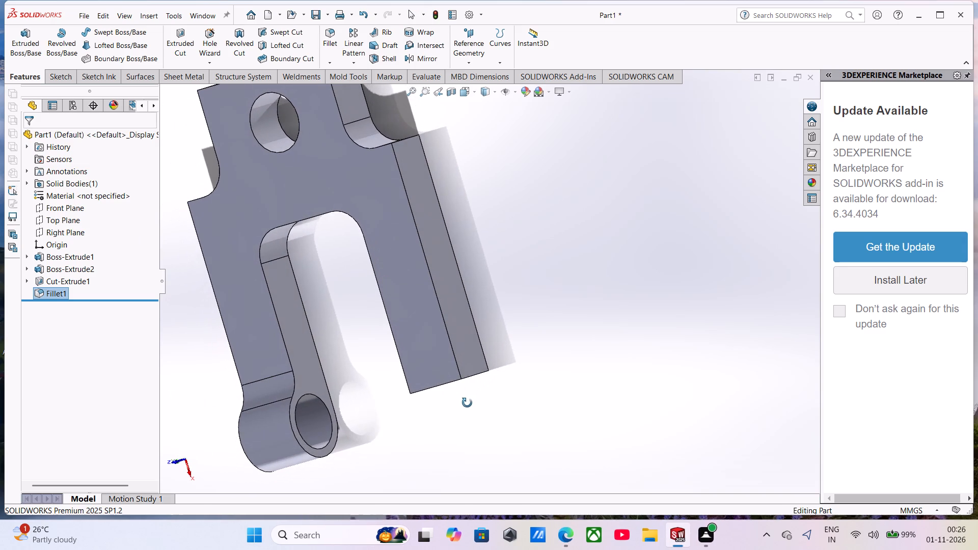
middle_click_drag(467, 403, 423, 420)
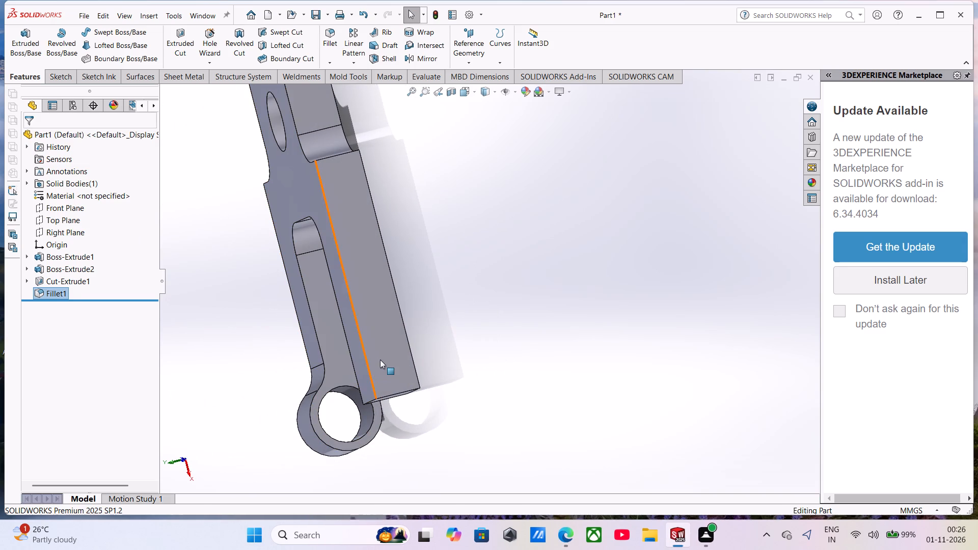
left_click(380, 360)
left_click(424, 333)
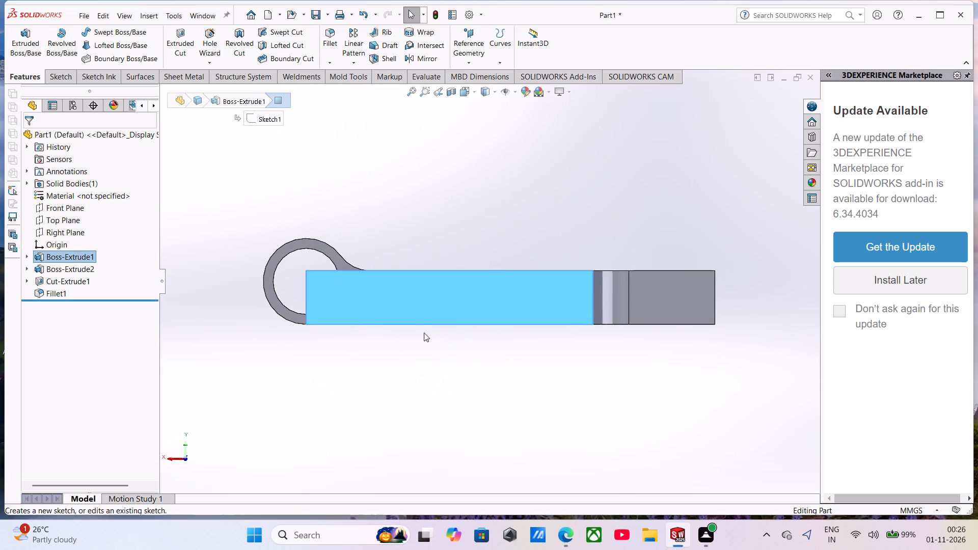
left_click(310, 358)
scroll(258, 263, "down", 3)
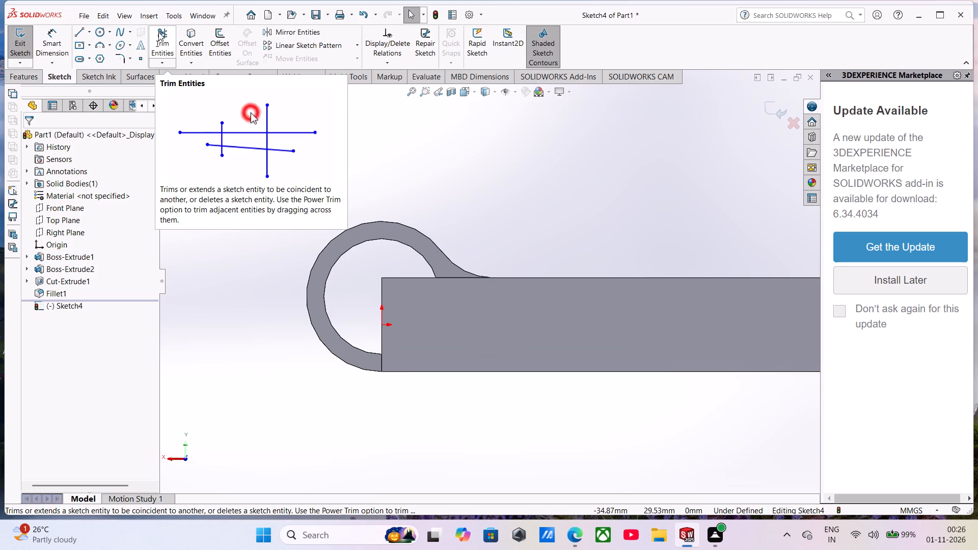
left_click(102, 36)
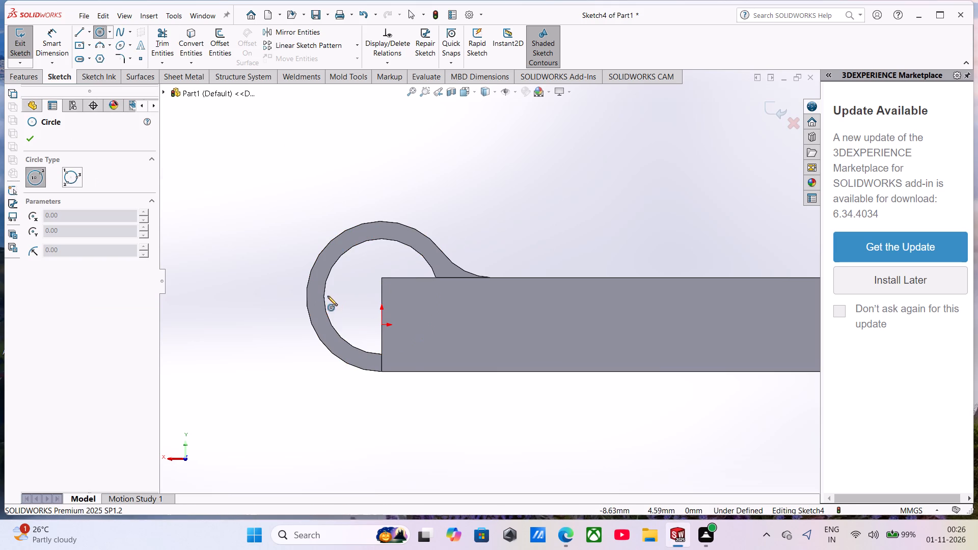
left_click(381, 297)
left_click(395, 352)
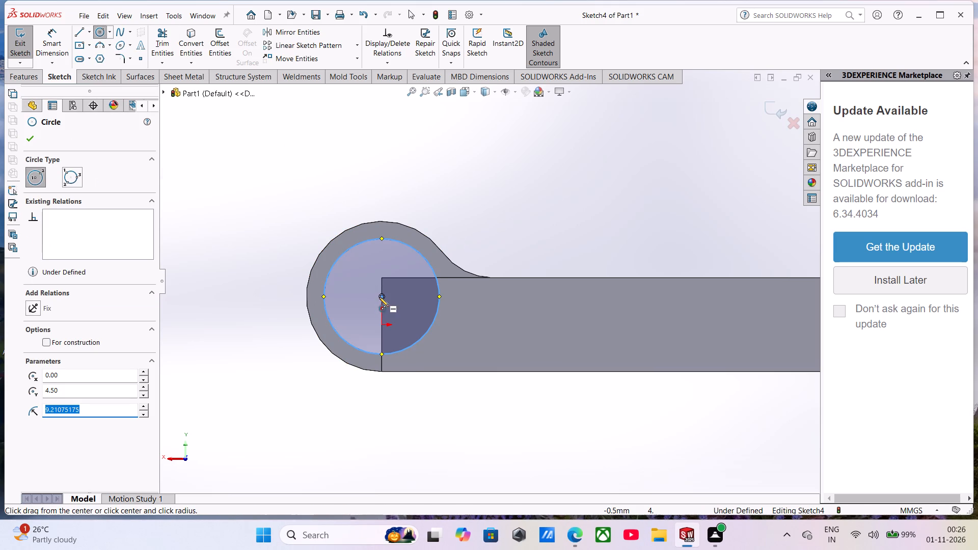
left_click(382, 297)
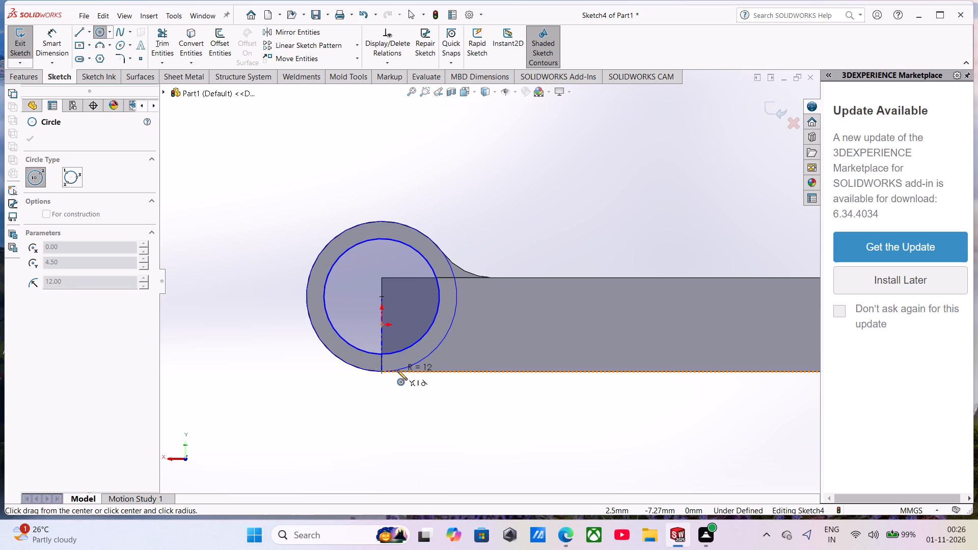
left_click(397, 370)
left_click(34, 135)
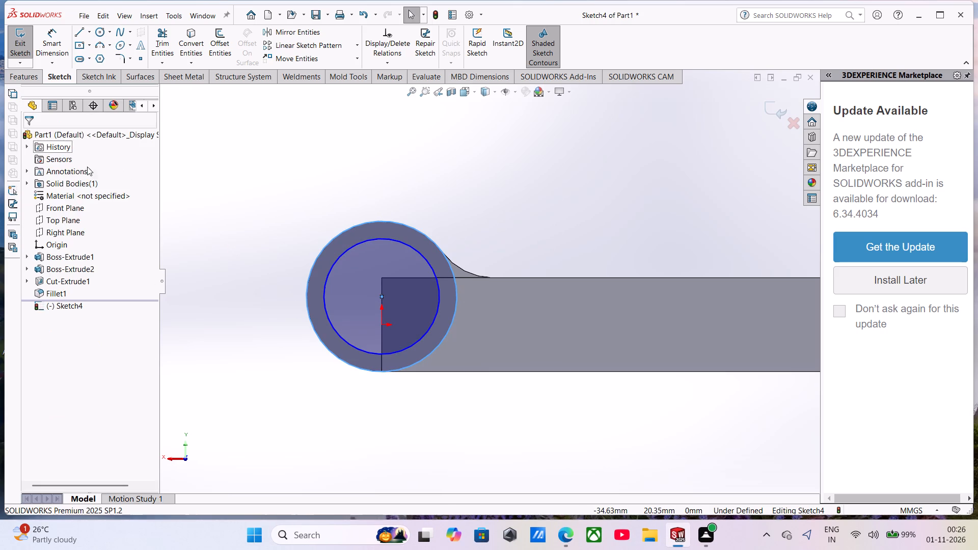
Extrude the ring between the two circles 22 mm Blind in the reversed direction, across the second arm's width, with Merge result on.
middle_click_drag(412, 311, 439, 384)
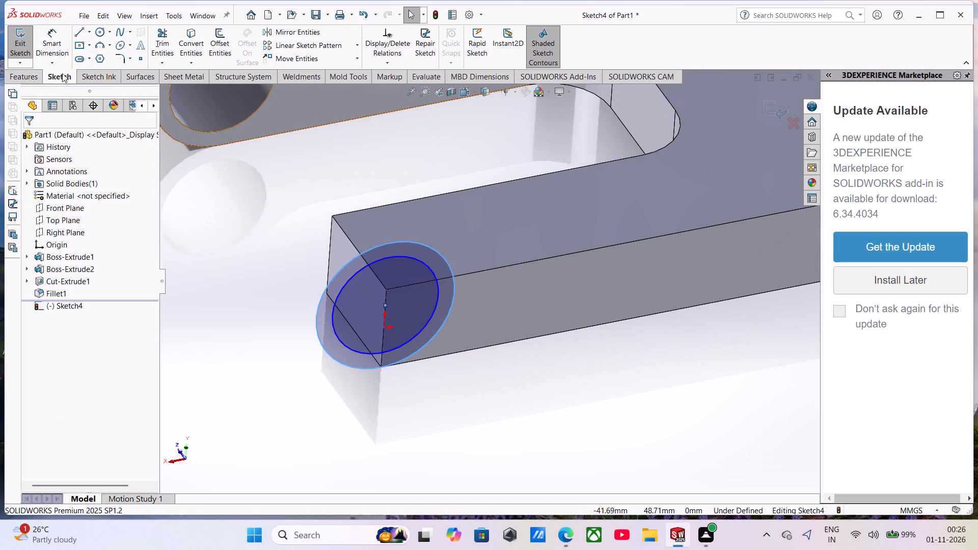
left_click(22, 75)
left_click(37, 46)
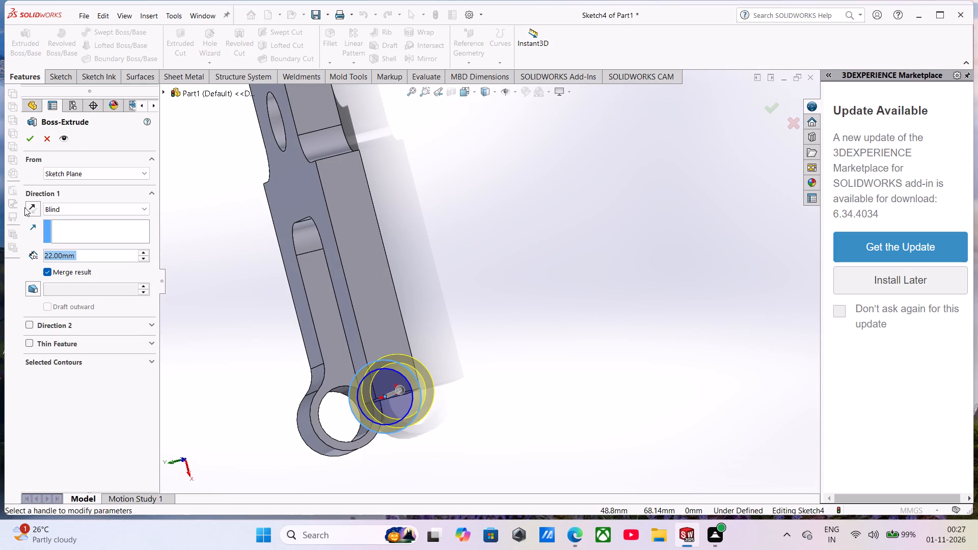
left_click(26, 207)
left_click(23, 135)
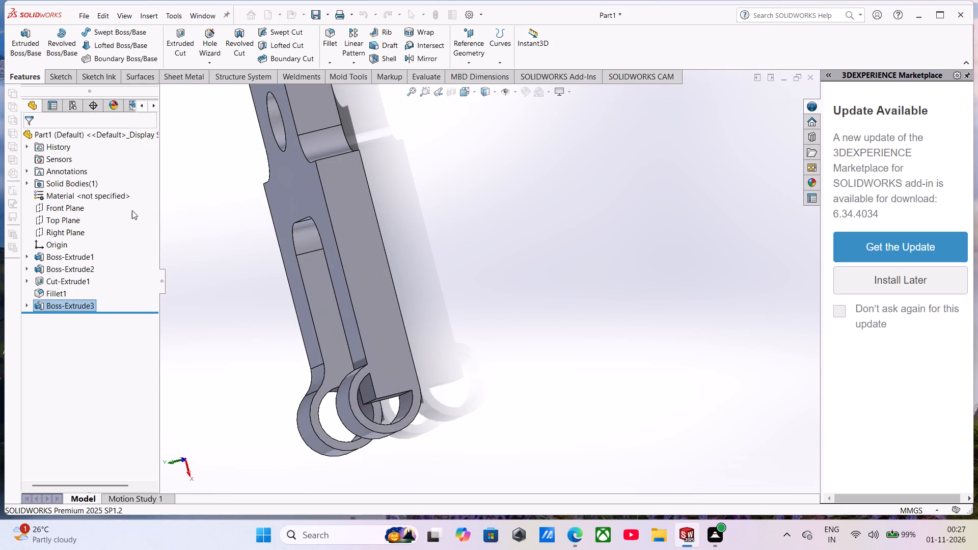
middle_click_drag(197, 258, 199, 269)
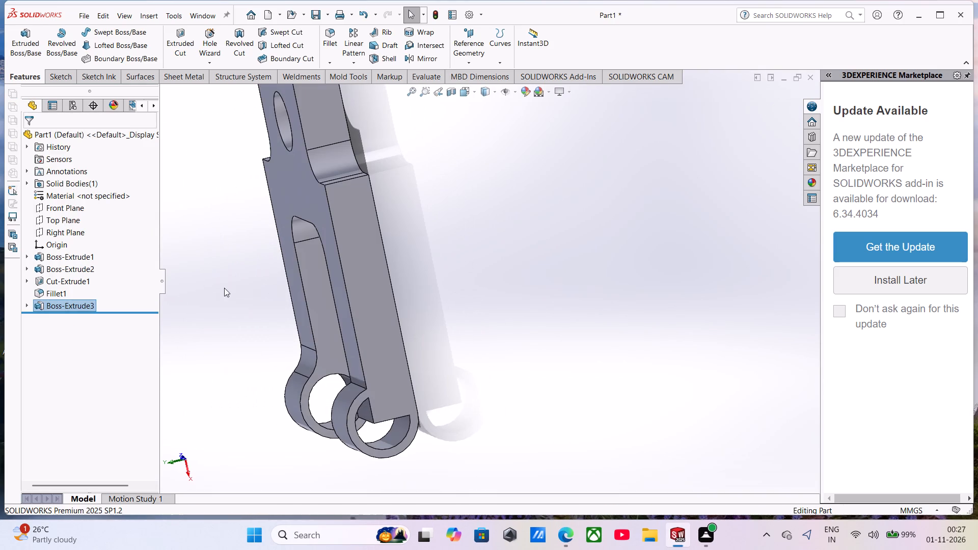
On the second arm's outer side face, sketch a circle of about 9.21 mm radius matching the ring's inner circle.
left_click(354, 409)
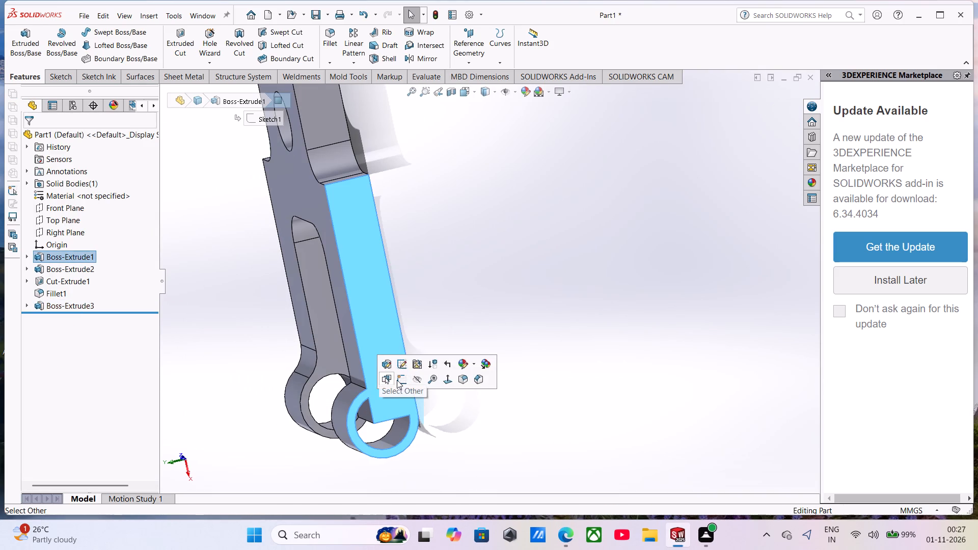
left_click(399, 380)
left_click(341, 376)
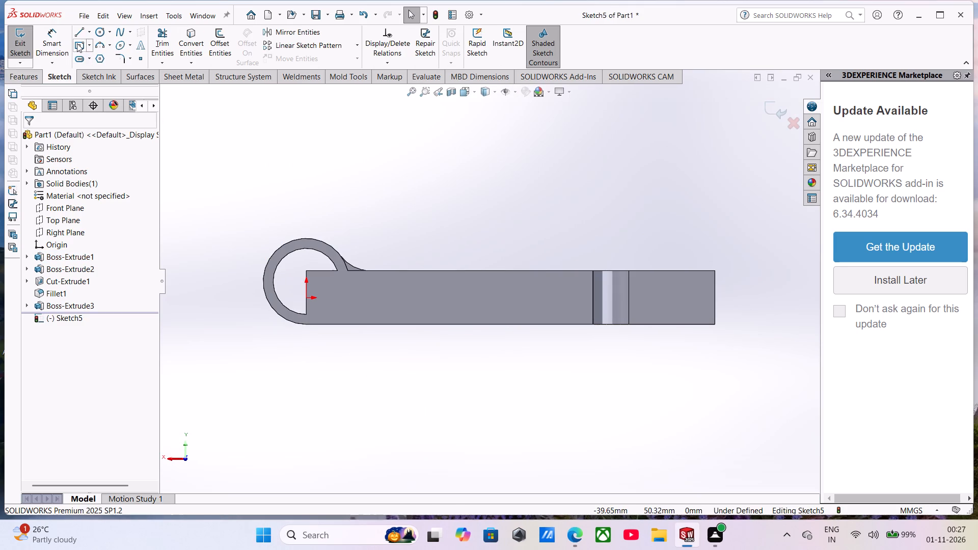
left_click(95, 32)
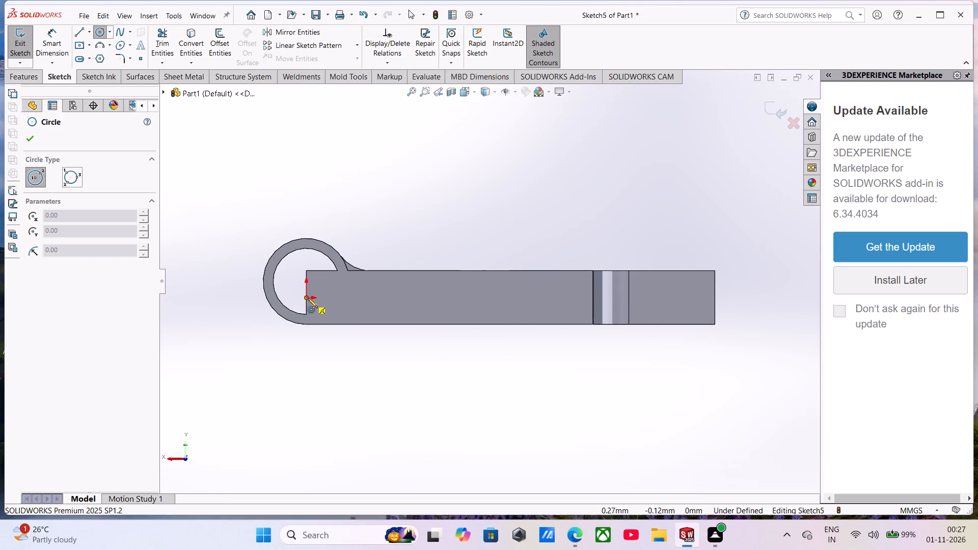
left_click(306, 283)
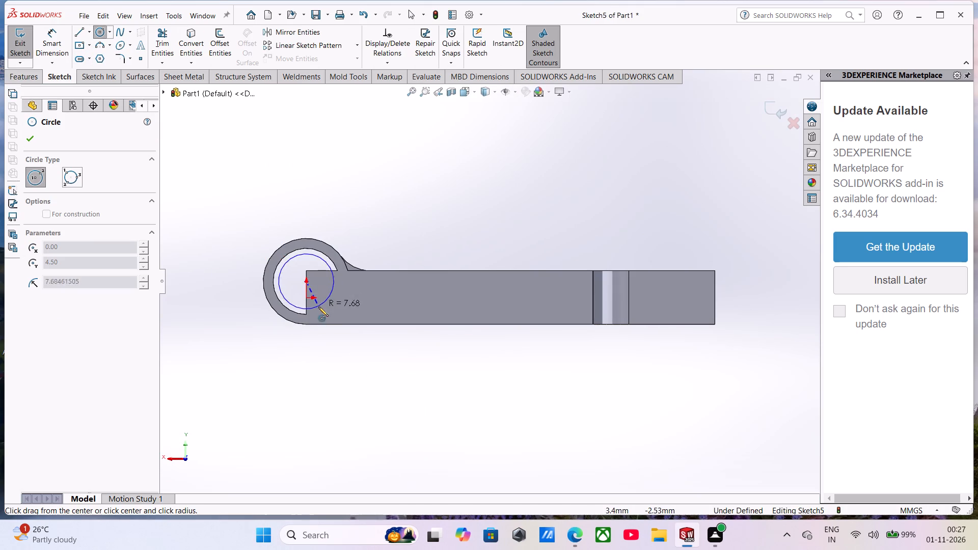
left_click(308, 313)
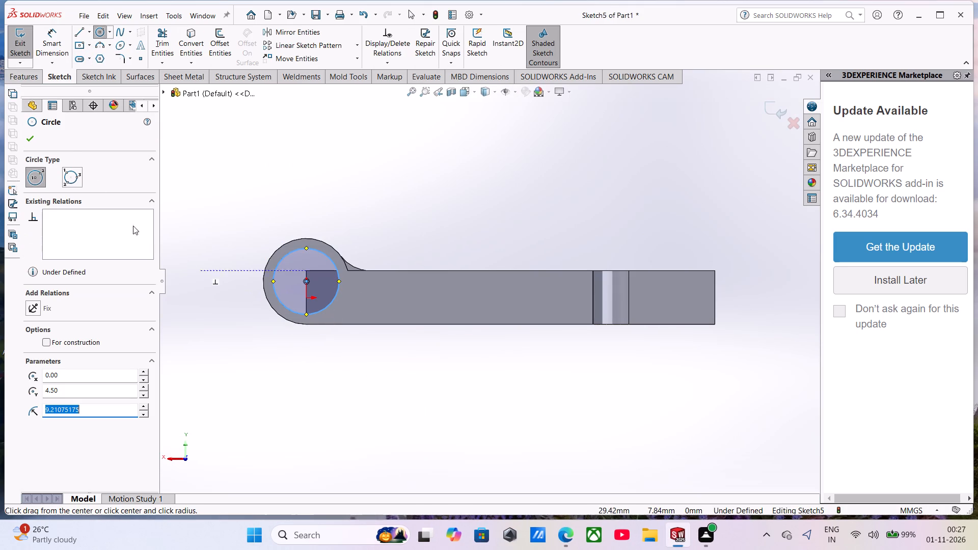
Cut-extrude the circle 22 mm Blind through the second arm's ring.
left_click(28, 80)
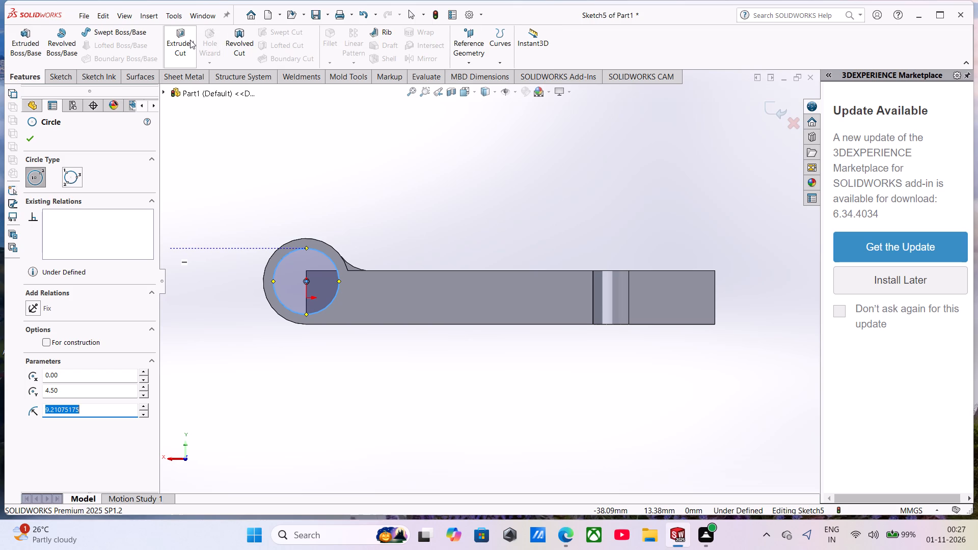
left_click(189, 40)
middle_click_drag(399, 427, 411, 427)
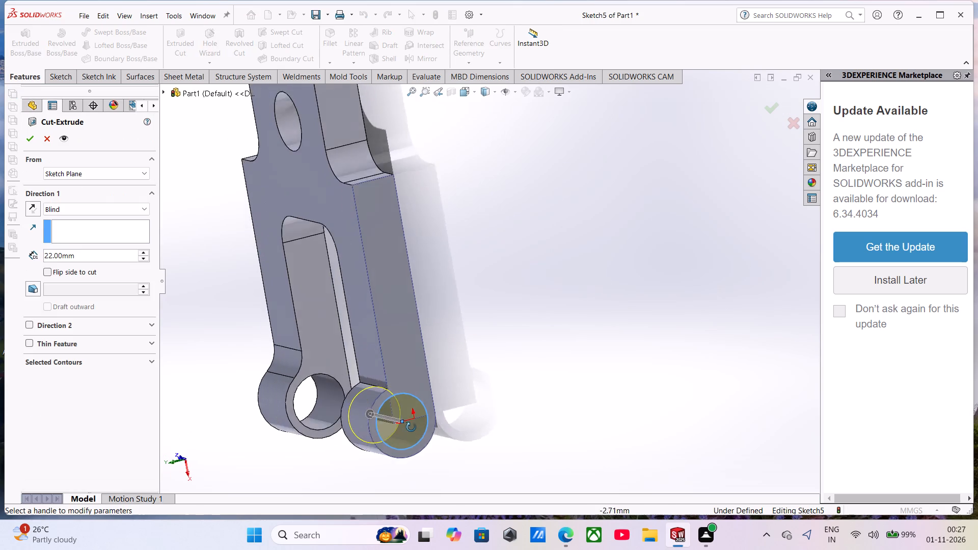
middle_click_drag(411, 427, 433, 425)
scroll(413, 427, "up", 1)
left_click(33, 136)
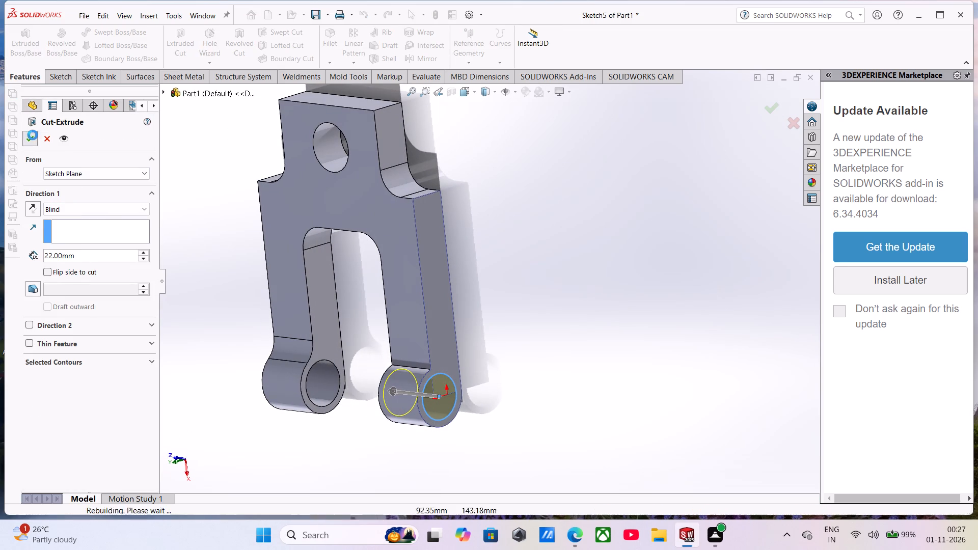
Fillet the edge where the second ring meets its arm's face with a symmetric 10 mm radius.
middle_click_drag(351, 303, 578, 269)
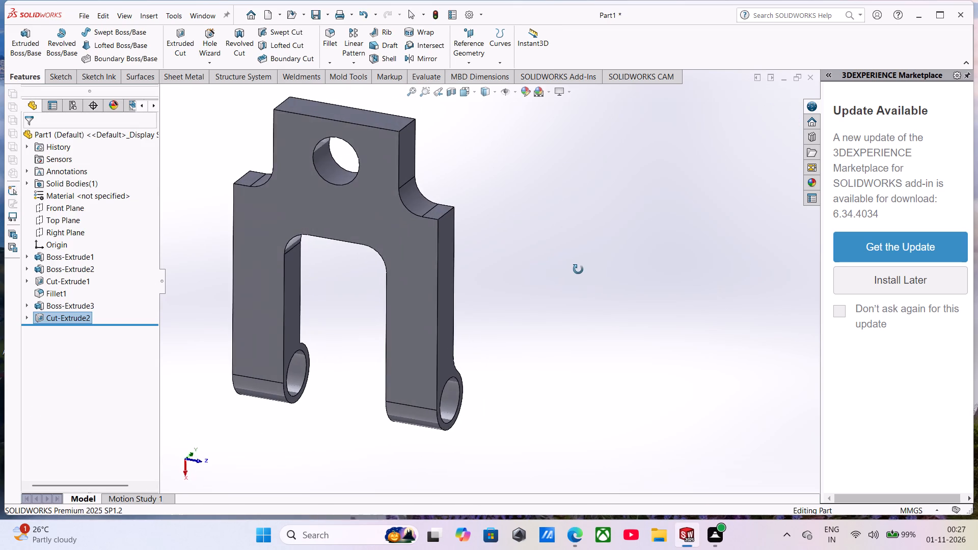
middle_click_drag(578, 269, 523, 264)
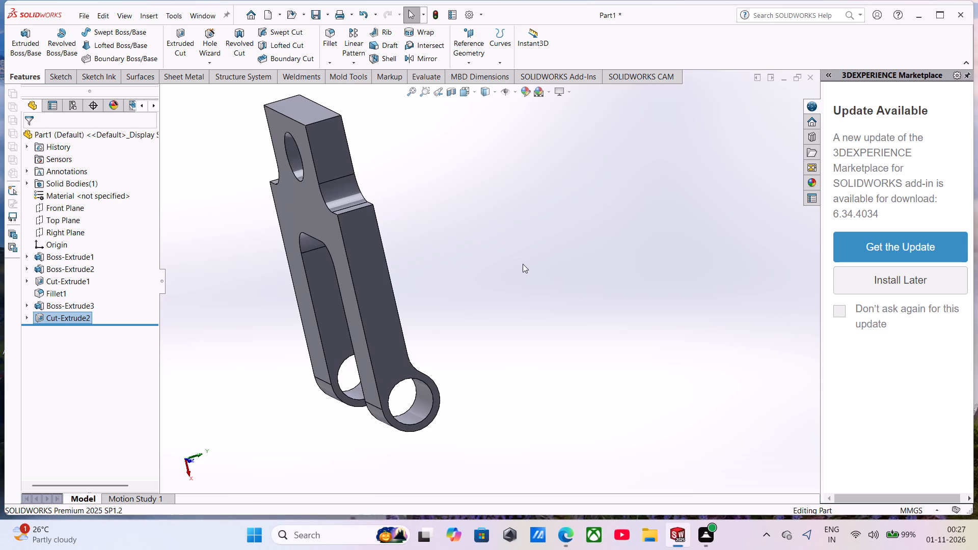
middle_click_drag(515, 266, 463, 312)
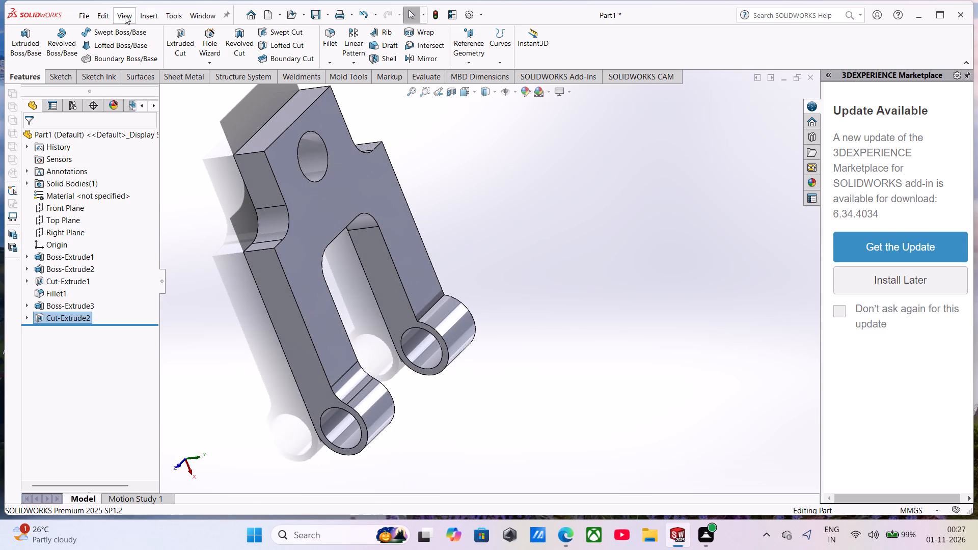
left_click(327, 35)
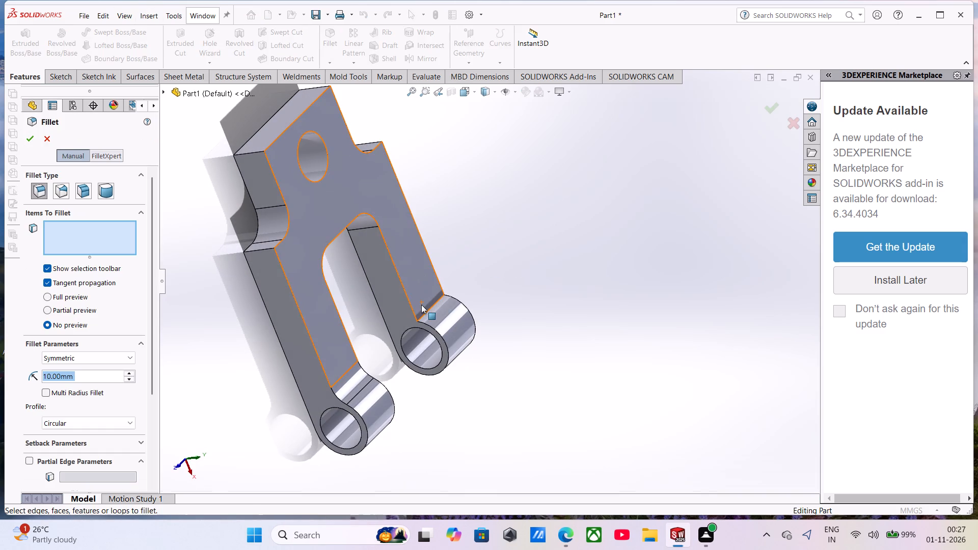
left_click(431, 308)
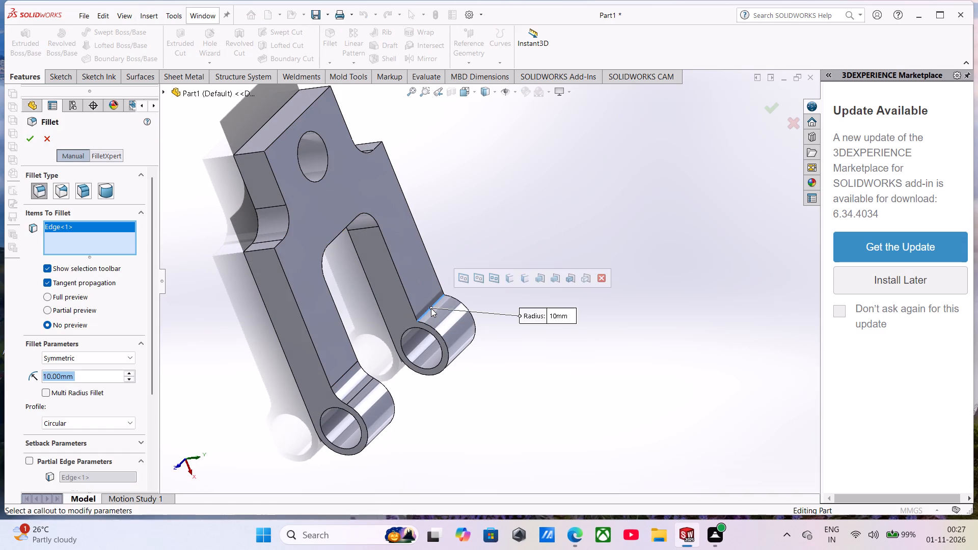
left_click(33, 147)
left_click(30, 142)
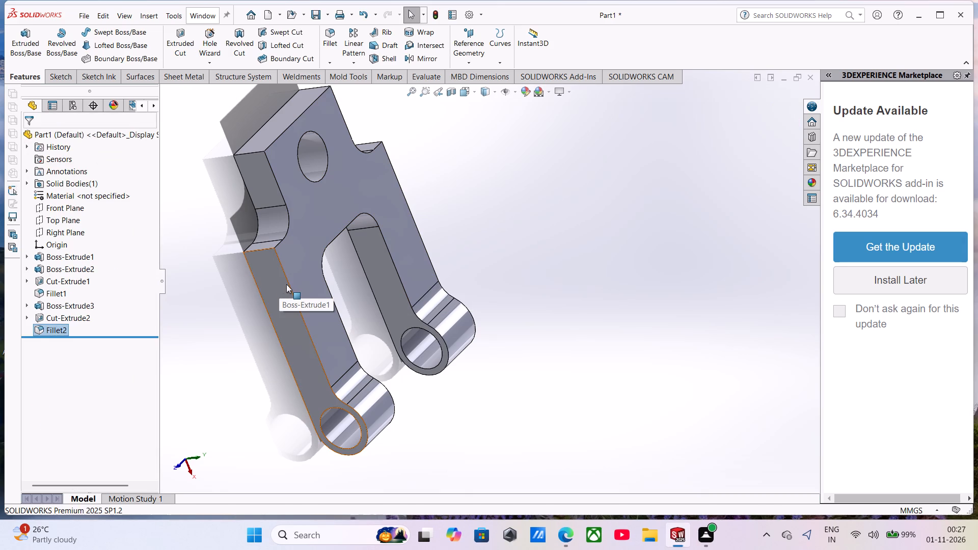
On the fork's end face, sketch a horizontal line about 64 mm long at mid-thickness, from one side edge past the other.
middle_click_drag(374, 230, 379, 237)
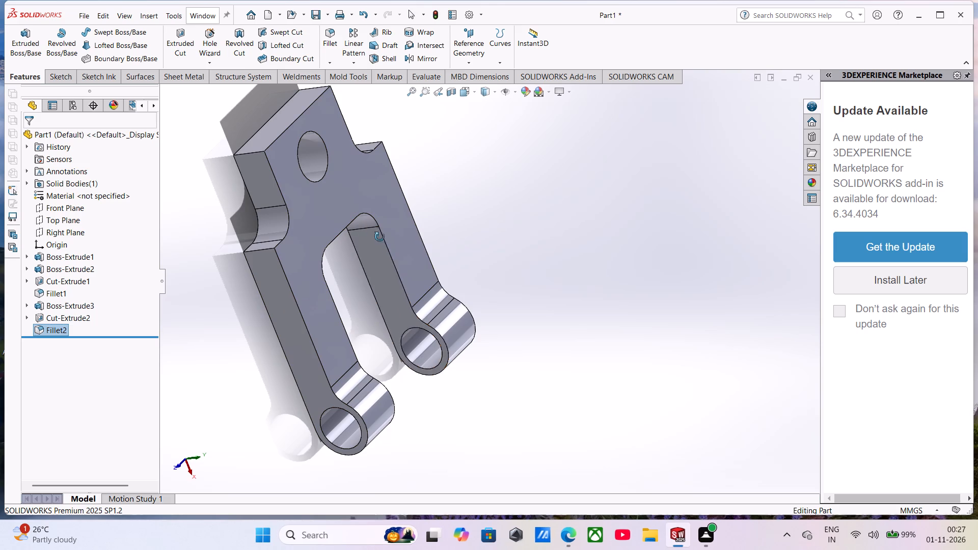
middle_click_drag(379, 237, 404, 281)
left_click(313, 177)
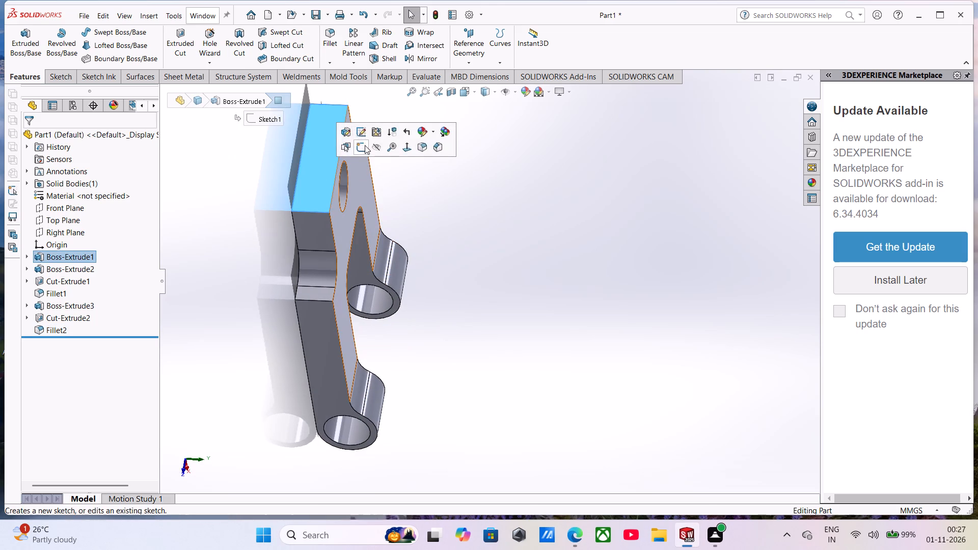
left_click(365, 145)
left_click(390, 184)
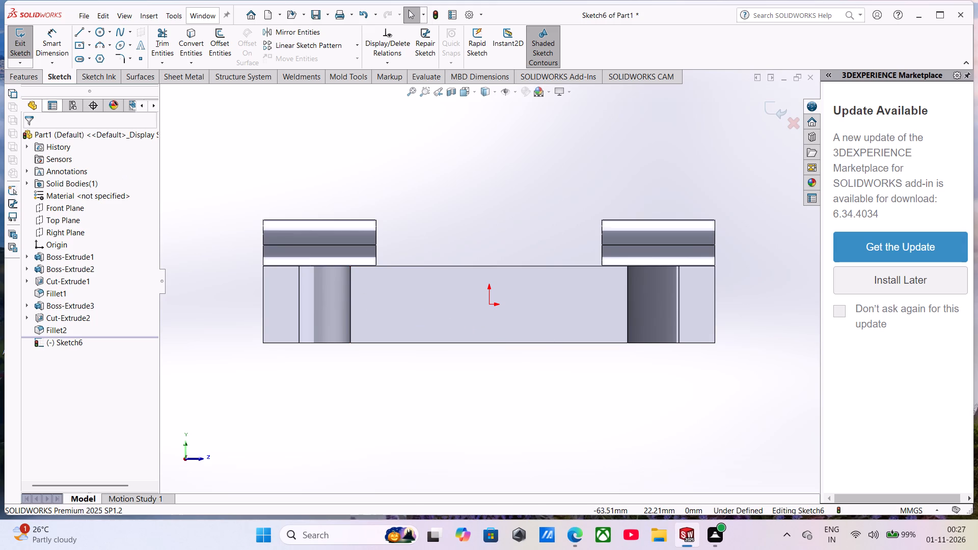
left_click(83, 31)
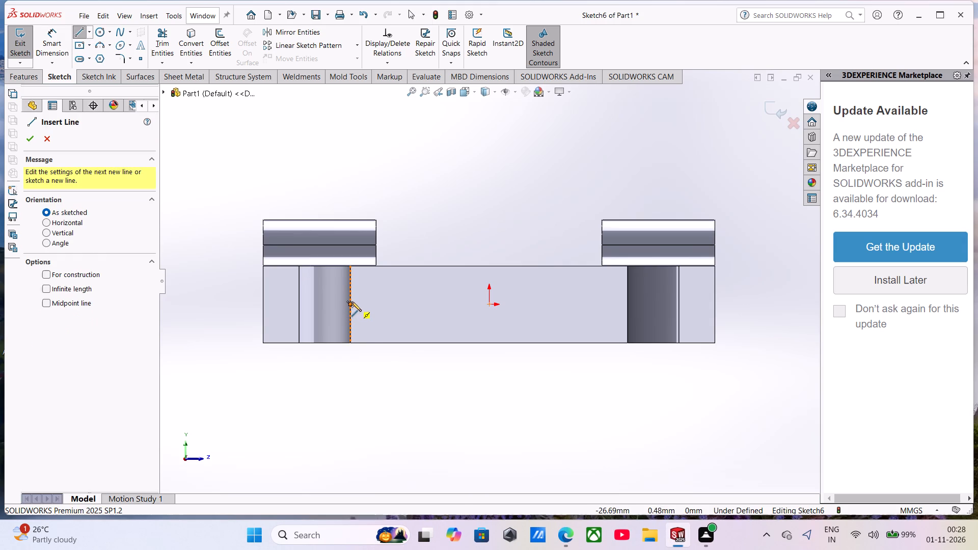
left_click(349, 305)
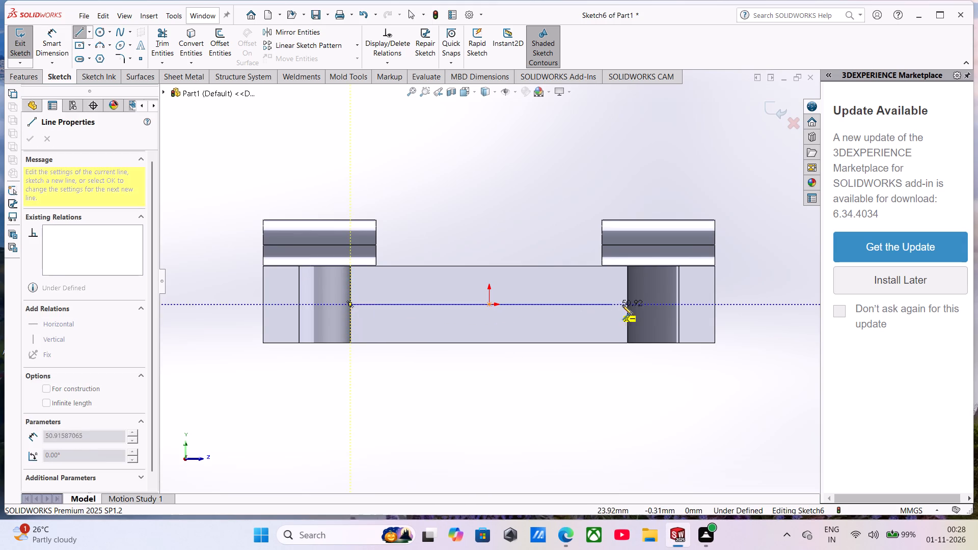
left_click(677, 302)
Offset the horizontal line by 1 mm bi-directionally, with Add dimensions on and Select chain off.
middle_click_drag(668, 329, 669, 357)
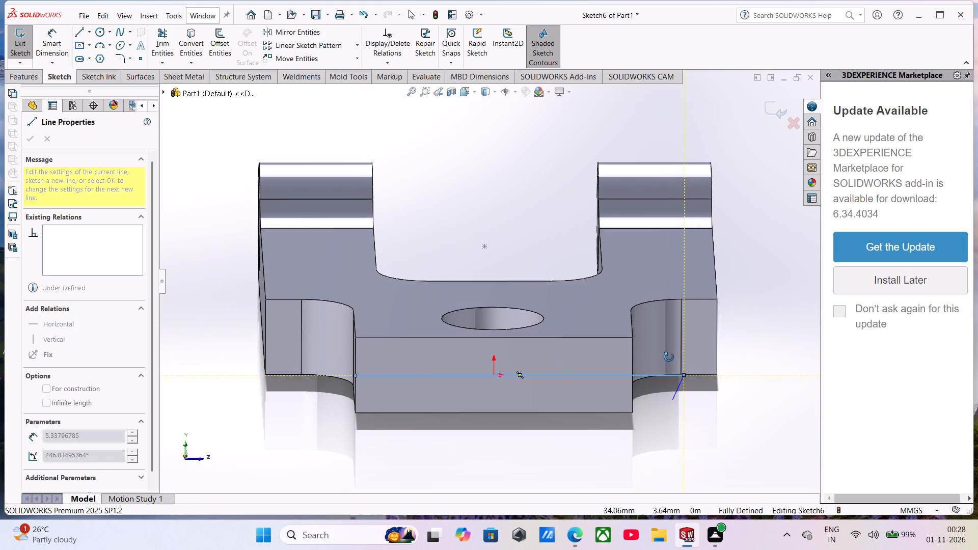
middle_click_drag(669, 357, 662, 293)
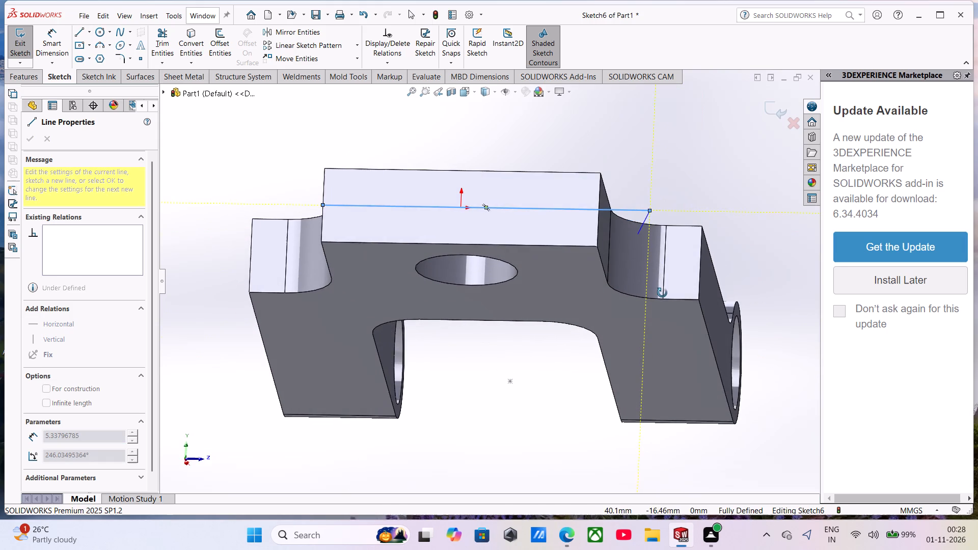
middle_click_drag(662, 293, 661, 282)
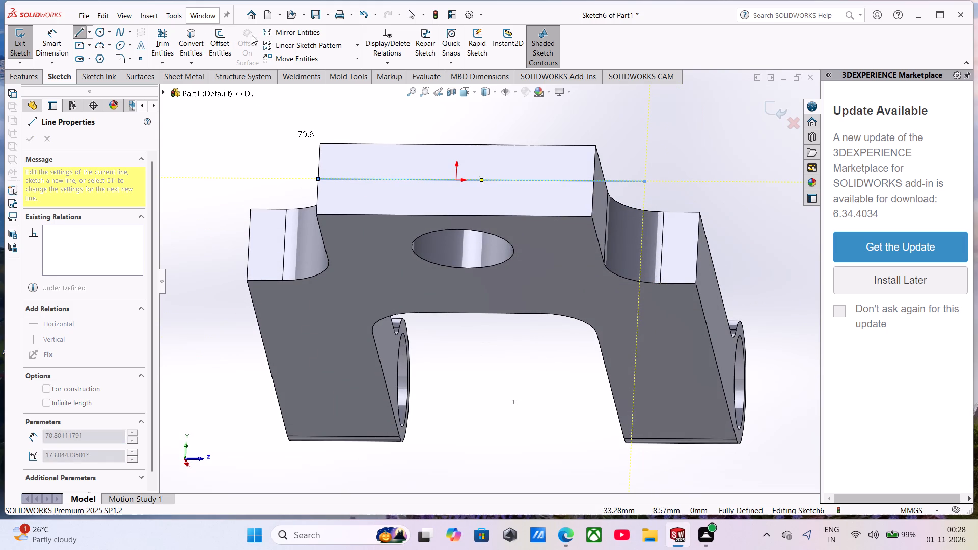
left_click(224, 40)
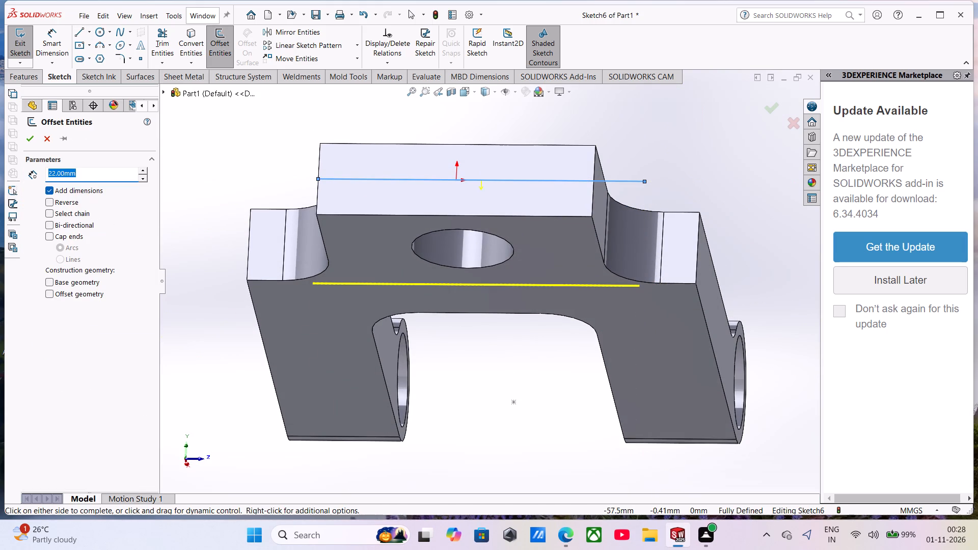
key("1")
key("Return")
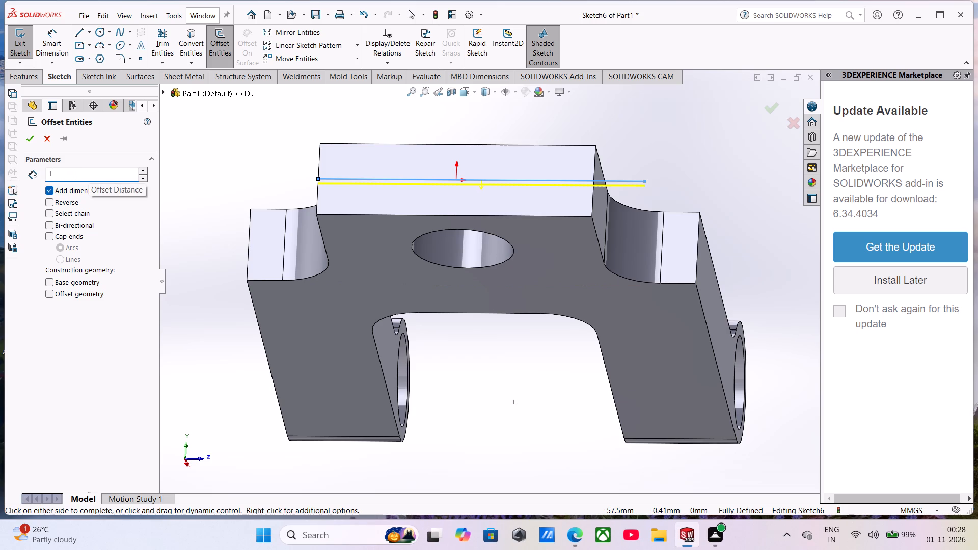
left_click(73, 212)
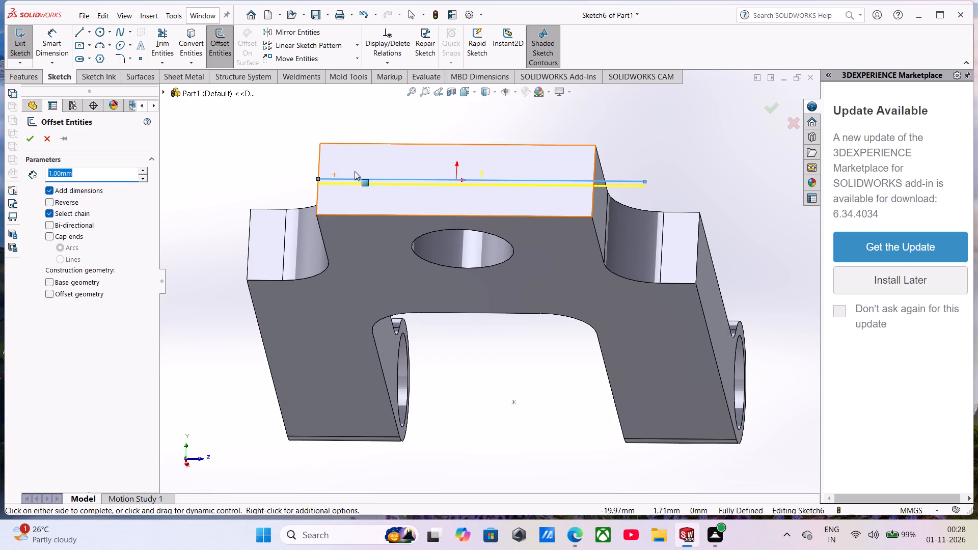
left_click(71, 214)
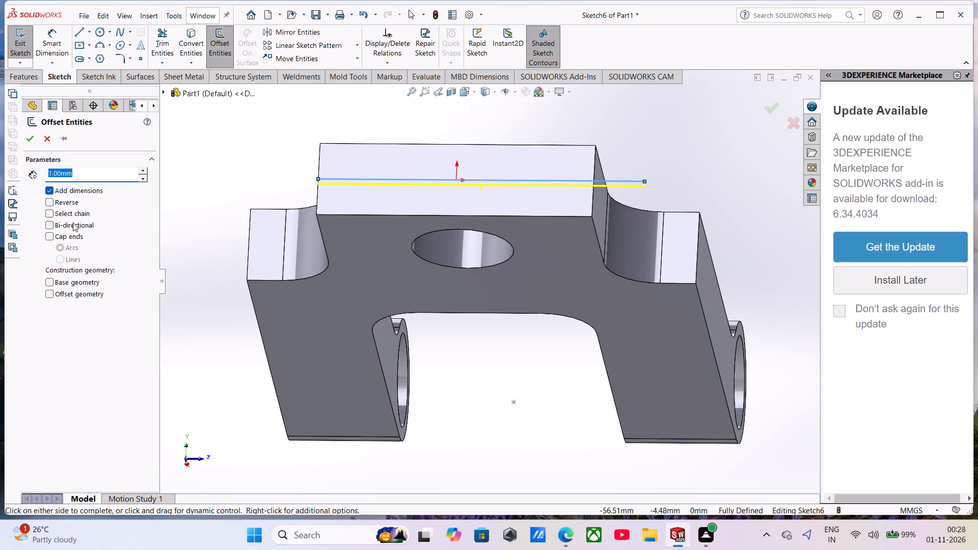
left_click(73, 223)
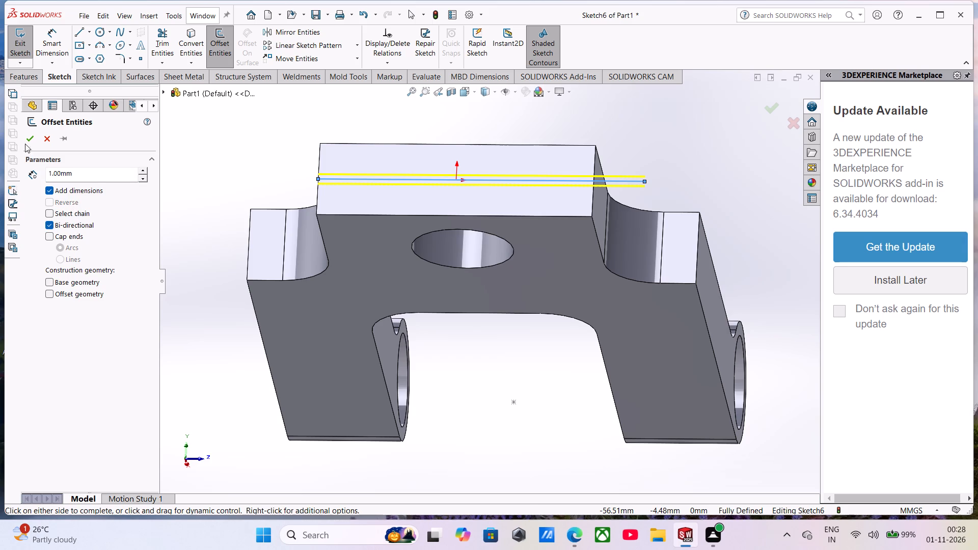
left_click_drag(87, 179, 11, 178)
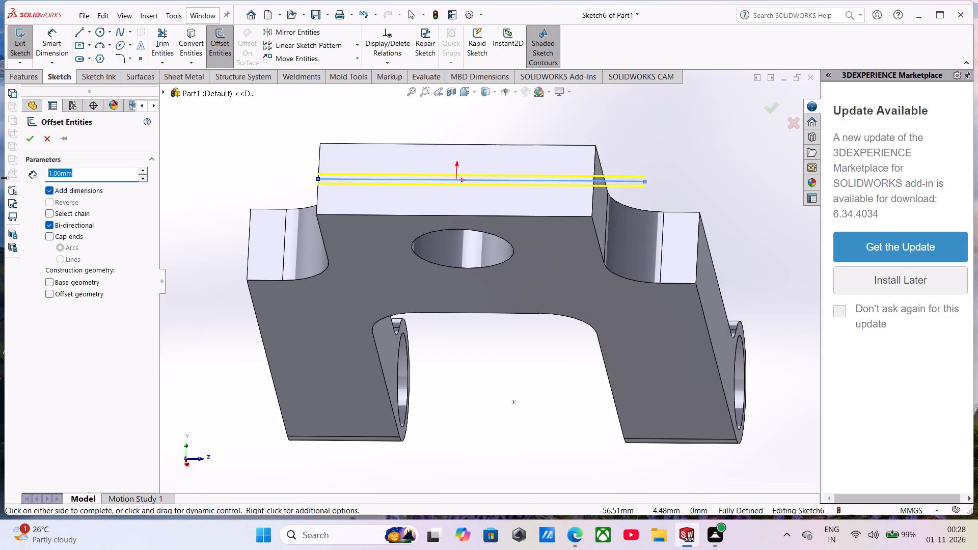
key("2")
key("Return")
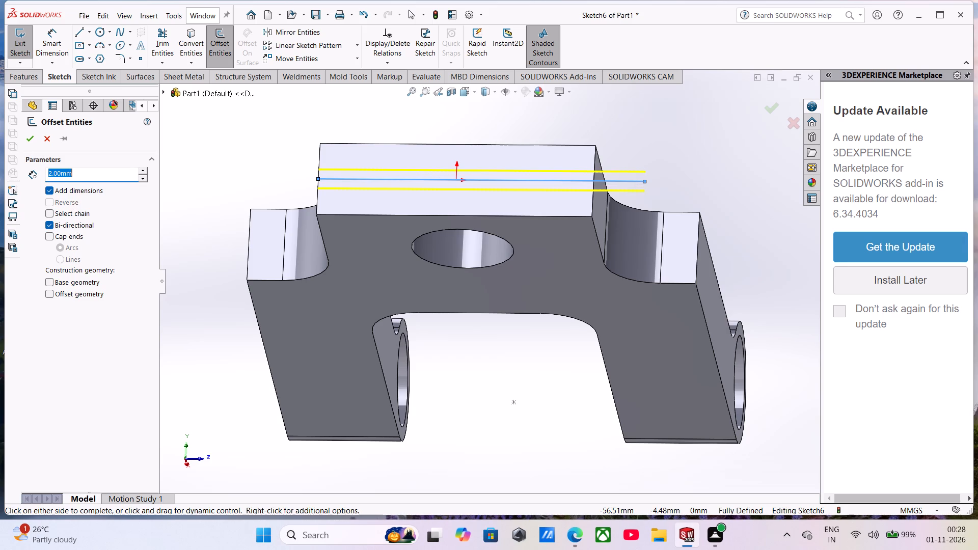
key("1")
key("Return")
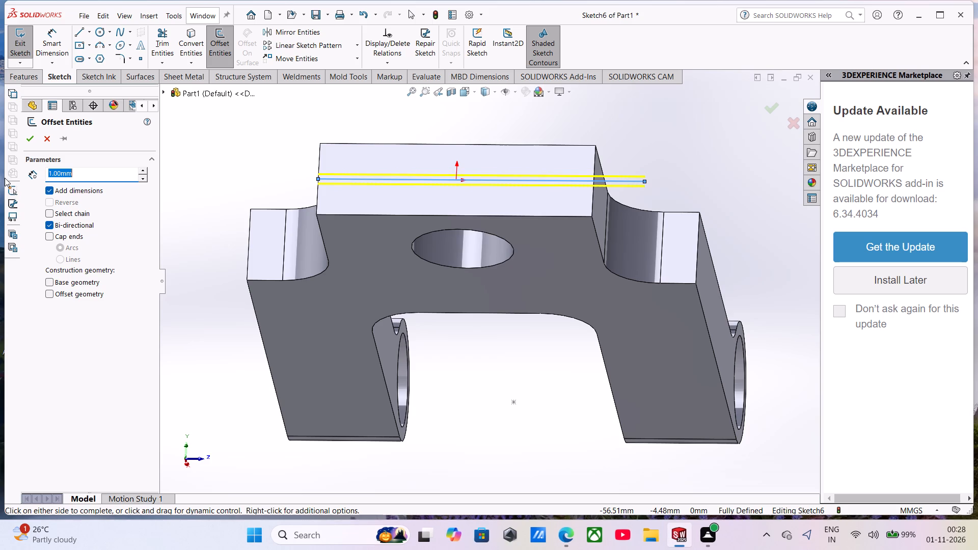
left_click(39, 141)
left_click(36, 140)
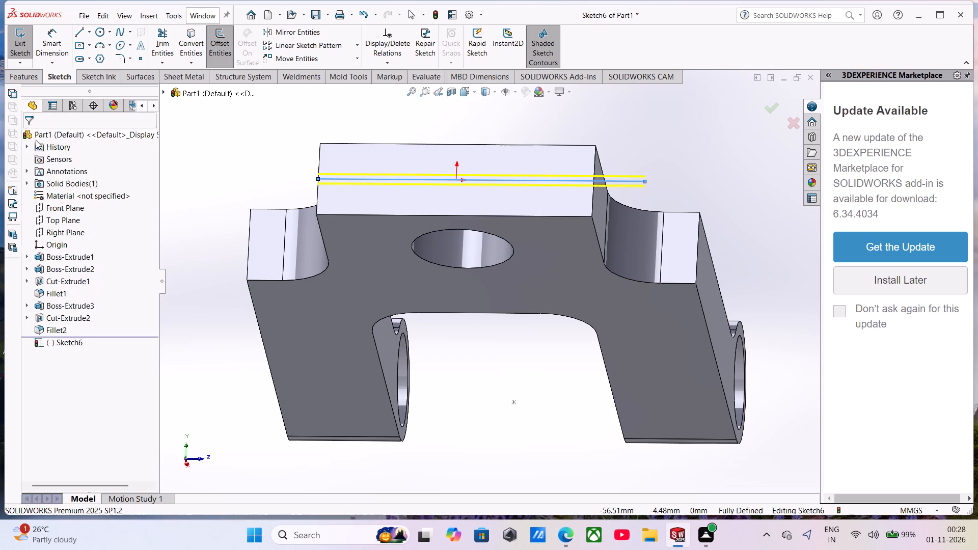
Convert the end face's two short side edges into the sketch, with Select chain off.
left_click(49, 56)
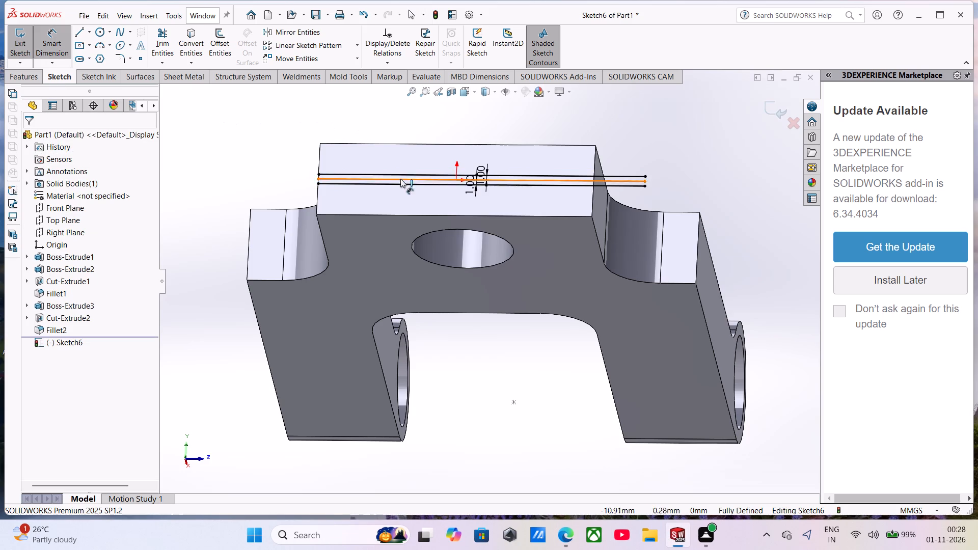
middle_click_drag(400, 179, 408, 212)
scroll(578, 275, "down", 5)
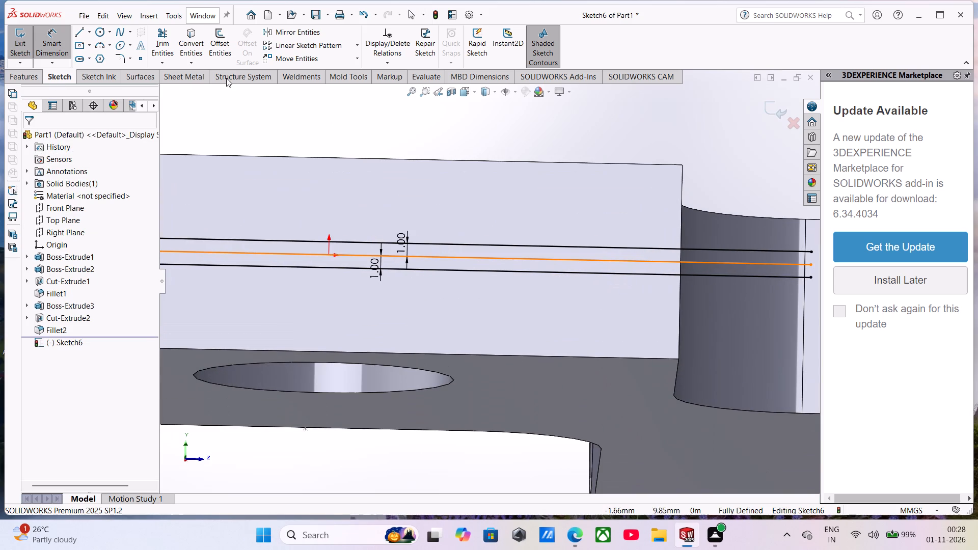
middle_click_drag(351, 208, 352, 227)
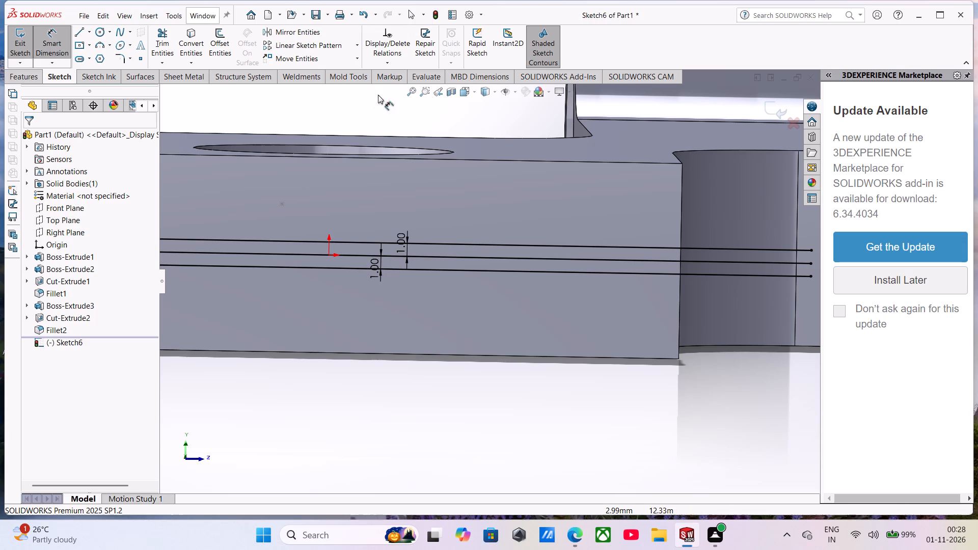
left_click(473, 92)
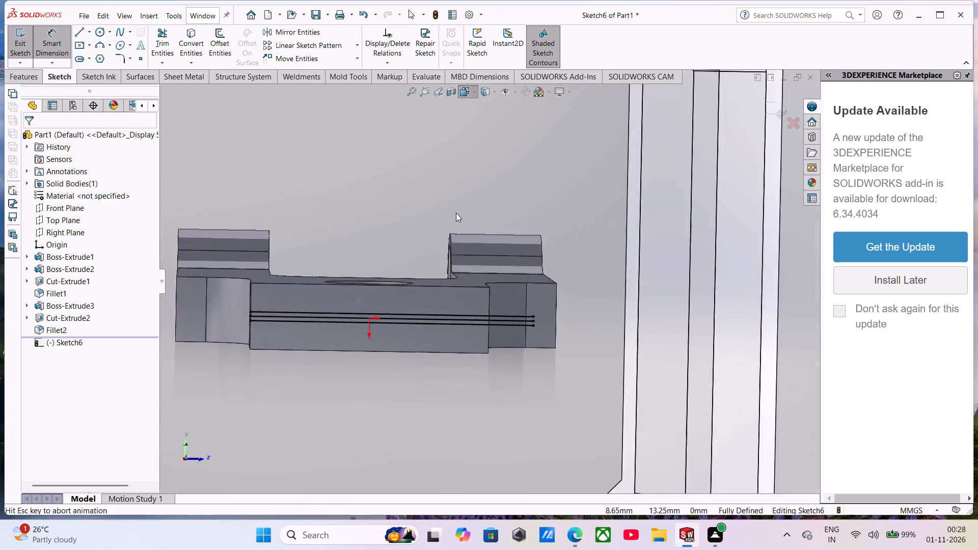
left_click(369, 340)
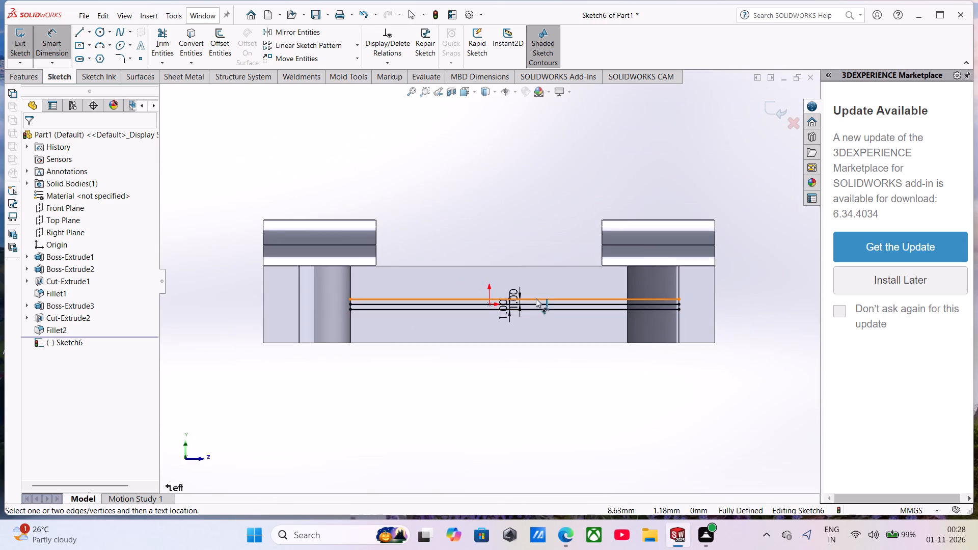
scroll(541, 298, "down", 2)
left_click(201, 36)
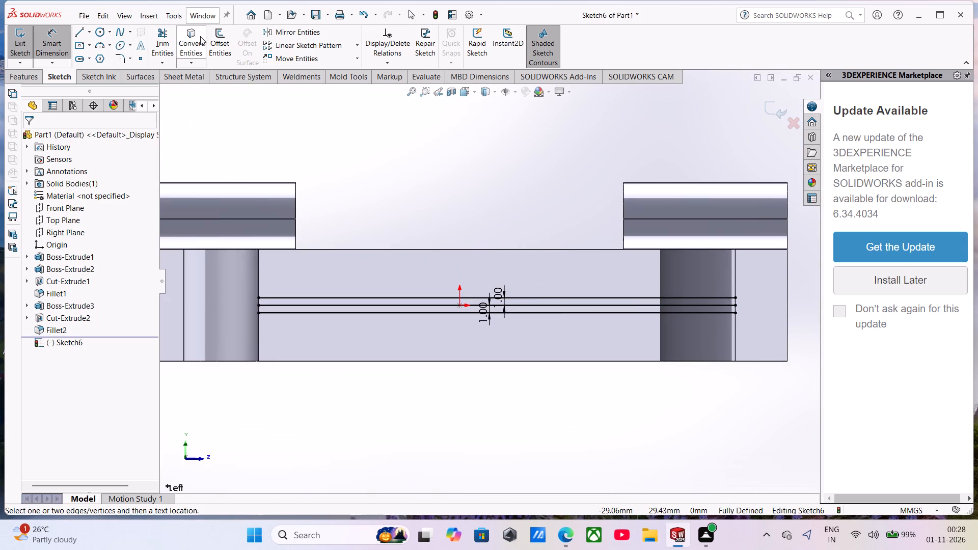
left_click(259, 273)
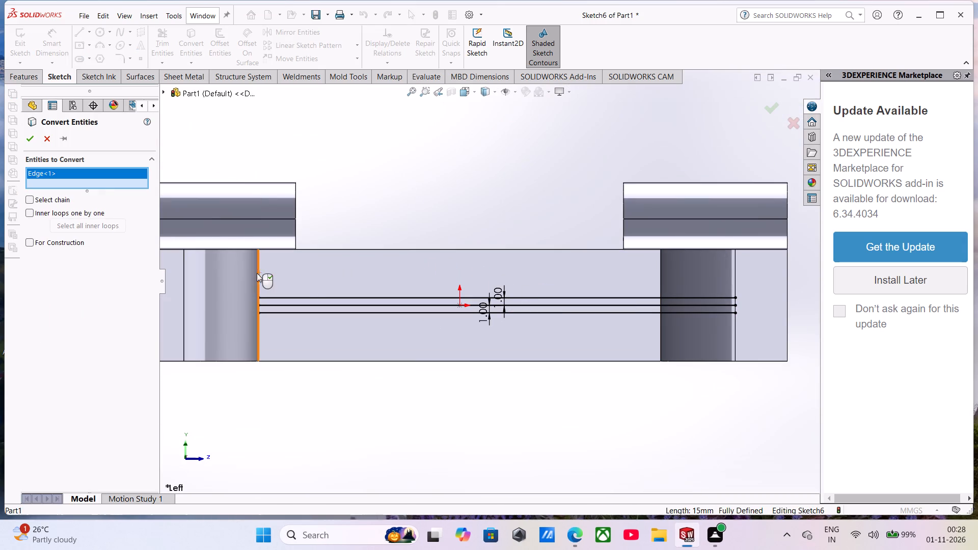
left_click(661, 269)
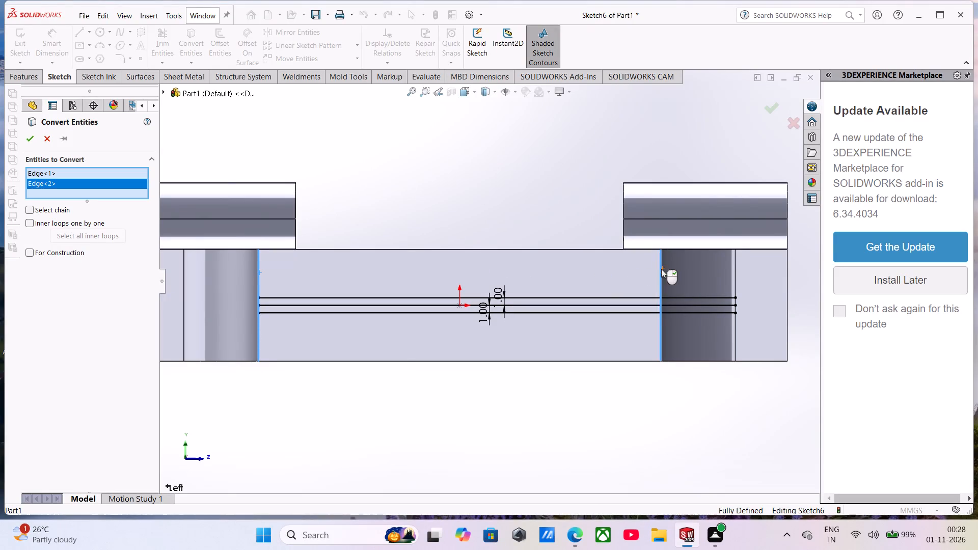
left_click(29, 140)
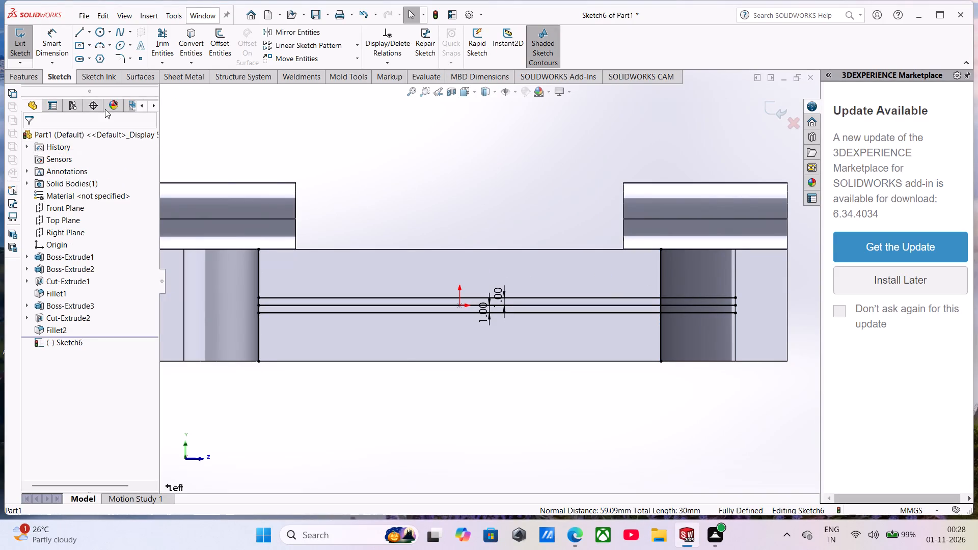
Trim the overhanging ends of the three horizontal lines back to the converted side edge, using Trim to closest.
left_click(154, 38)
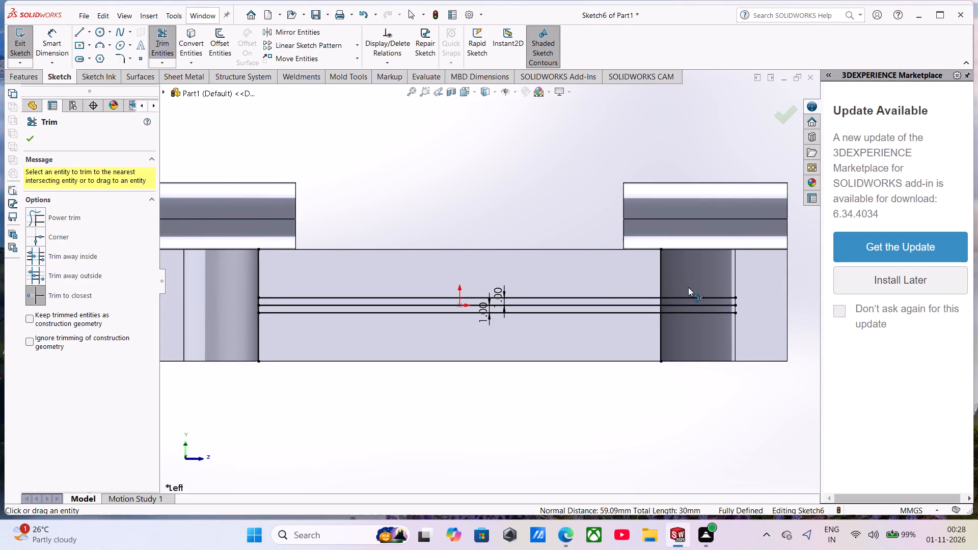
left_click(693, 294)
left_click(693, 296)
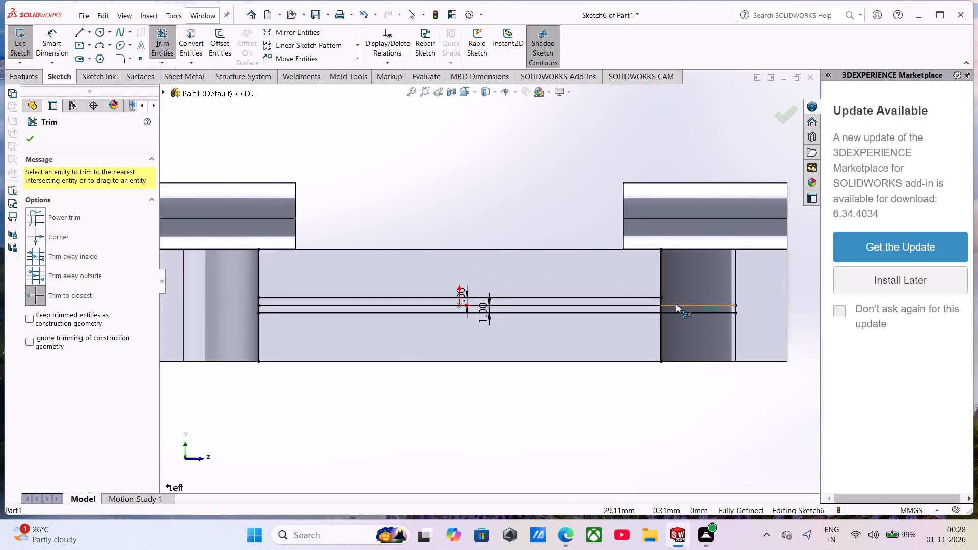
left_click(676, 304)
left_click(672, 312)
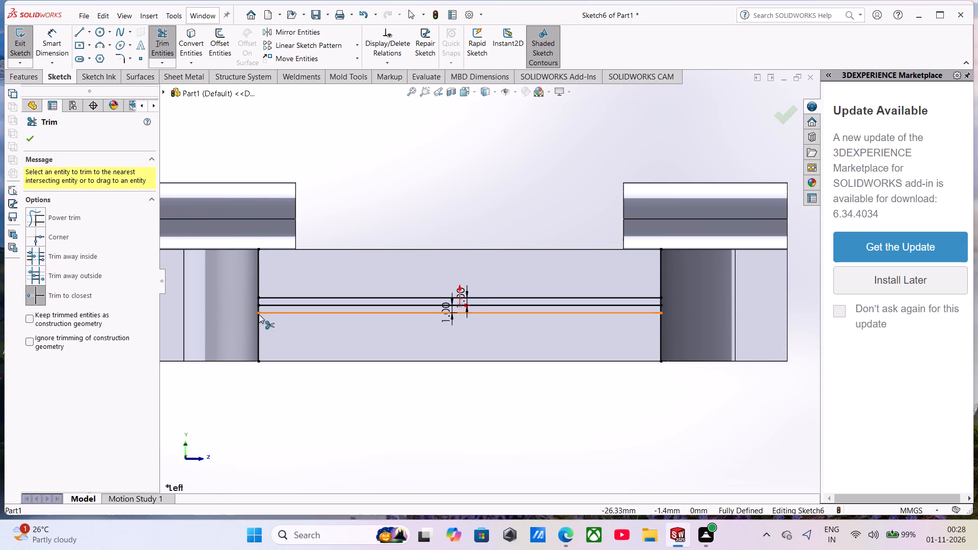
Trim the side edges above and below the offset lines and remove the middle line, leaving a closed strip profile.
scroll(246, 308, "down", 4)
left_click(335, 258)
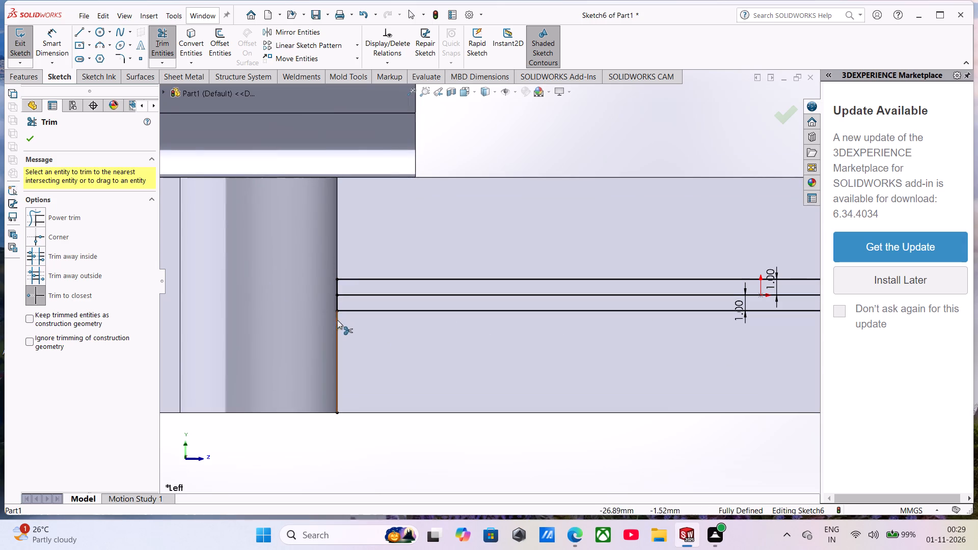
left_click(336, 322)
scroll(399, 327, "up", 4)
scroll(727, 285, "up", 3)
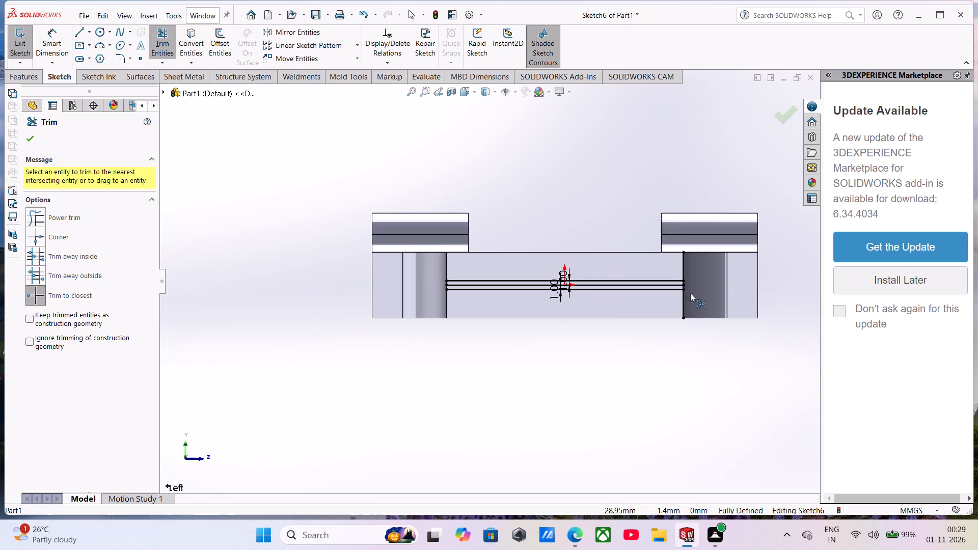
left_click(683, 305)
left_click(684, 259)
scroll(671, 266, "down", 2)
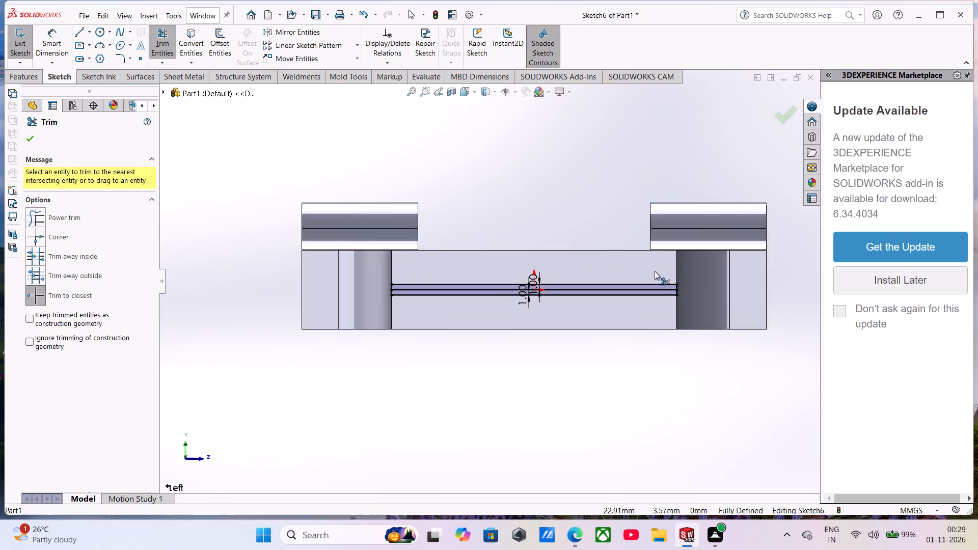
left_click(342, 293)
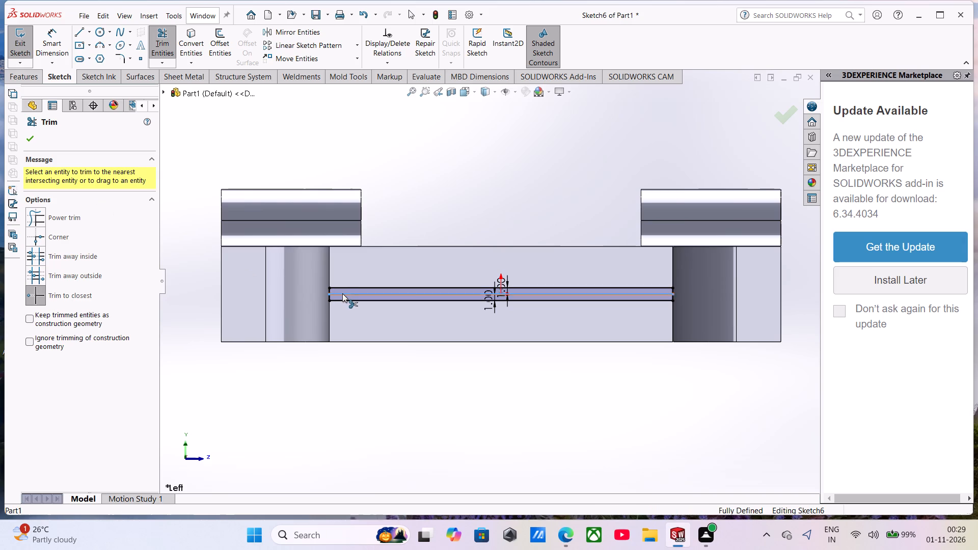
Cut-extrude the strip profile 32 mm Blind into the fork's end.
left_click(21, 73)
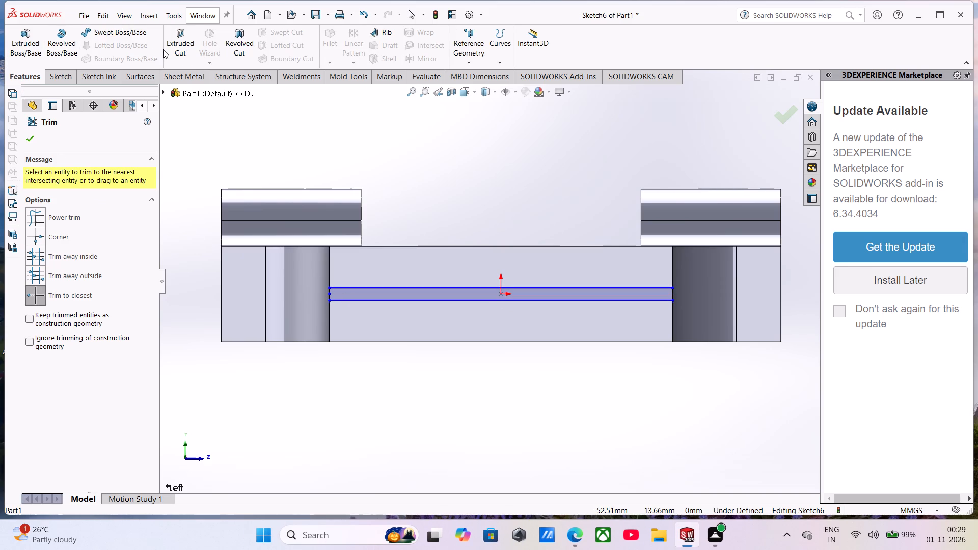
left_click(179, 49)
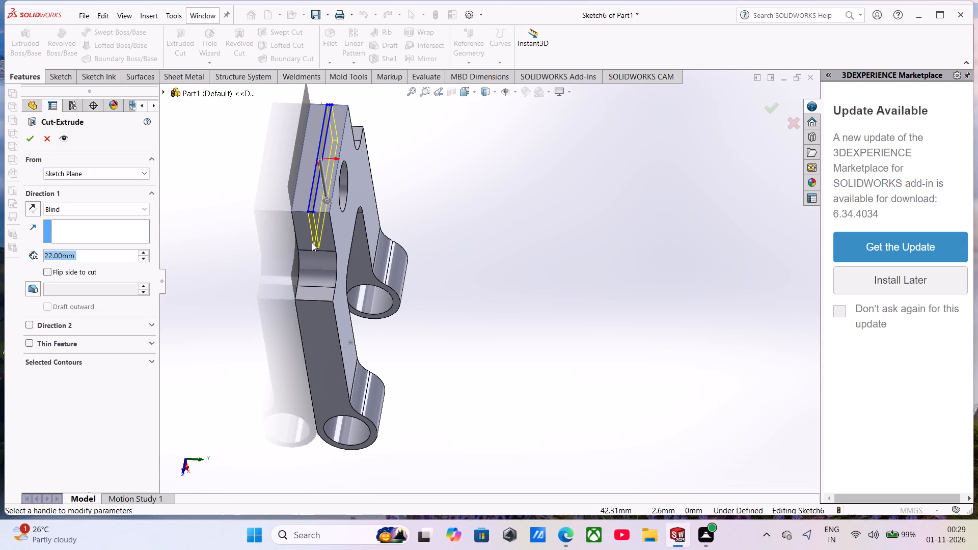
type("32")
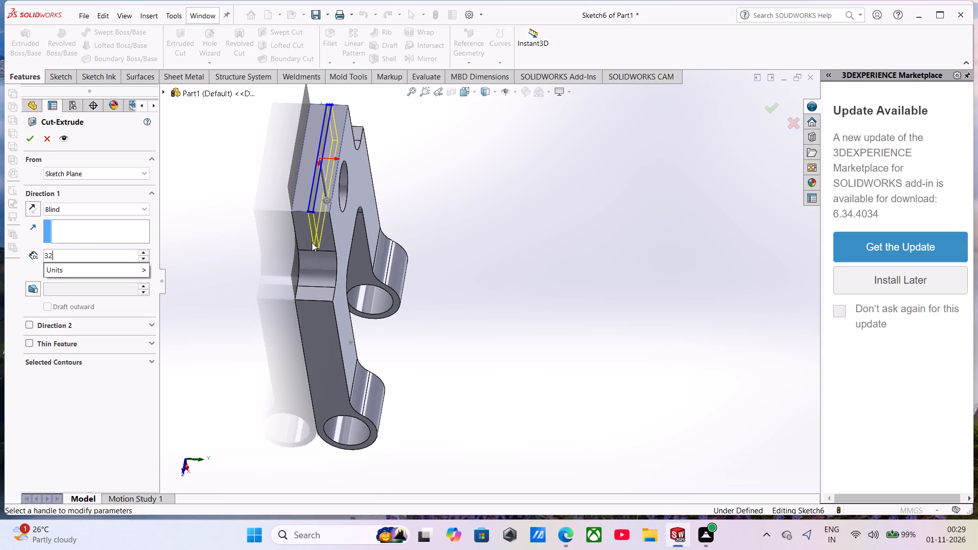
key("Return")
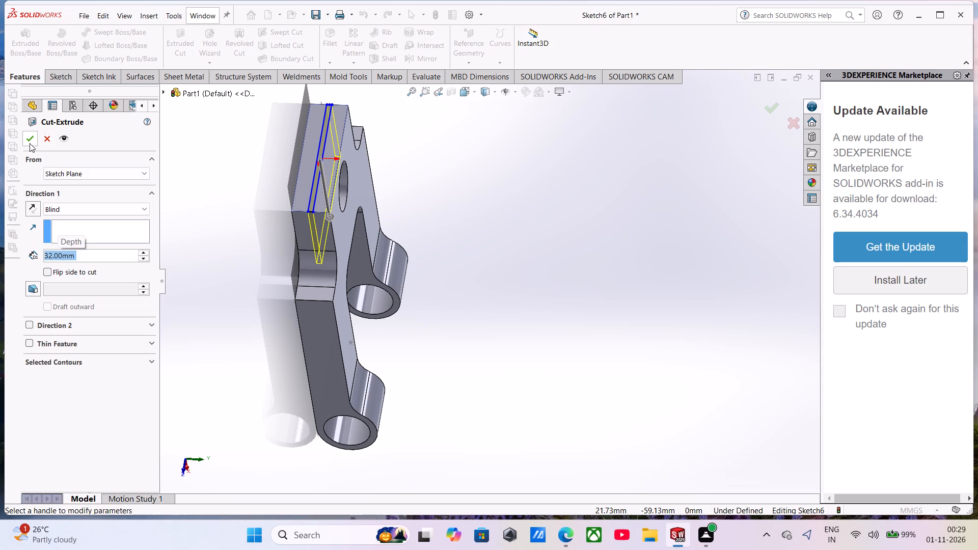
left_click(30, 143)
On the slotted end face, start a sketch and draw a circle of about 2.5 mm radius near one end of the slot.
middle_click_drag(447, 288, 460, 224)
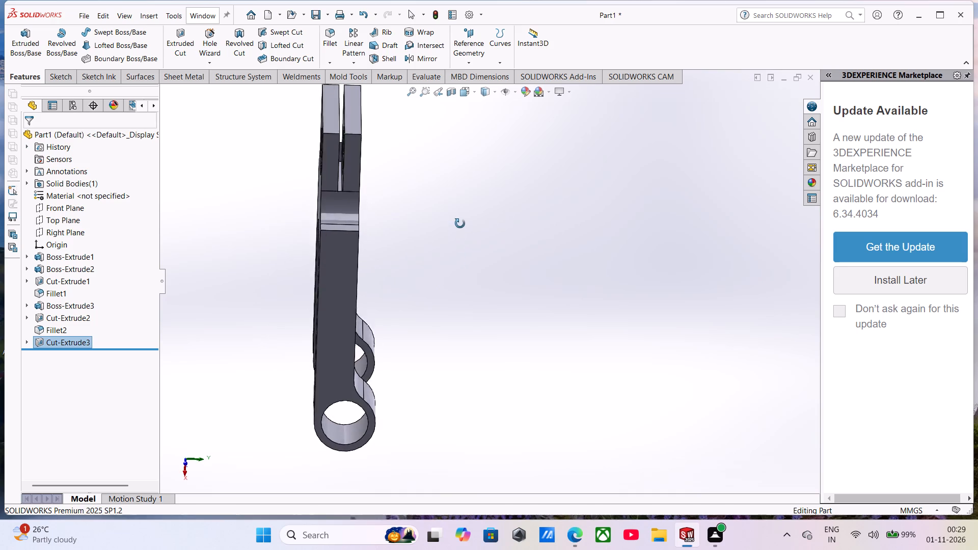
middle_click_drag(460, 224, 436, 230)
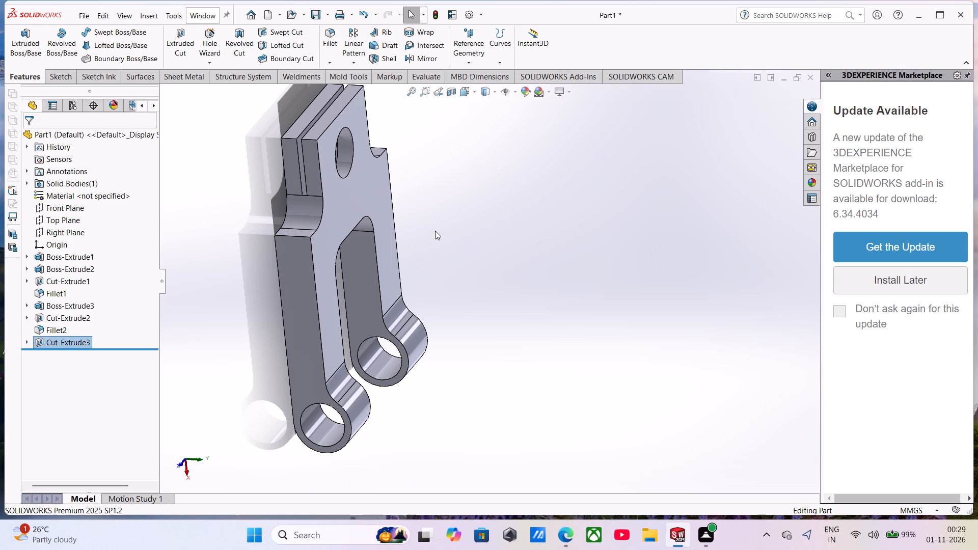
middle_click_drag(328, 157, 340, 189)
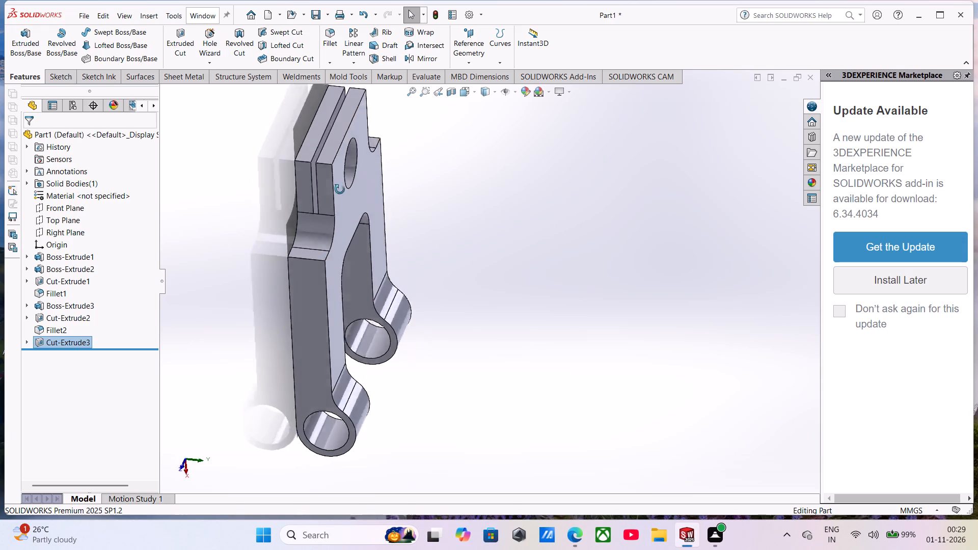
middle_click_drag(340, 189, 346, 209)
scroll(346, 209, "down", 1)
left_click(343, 172)
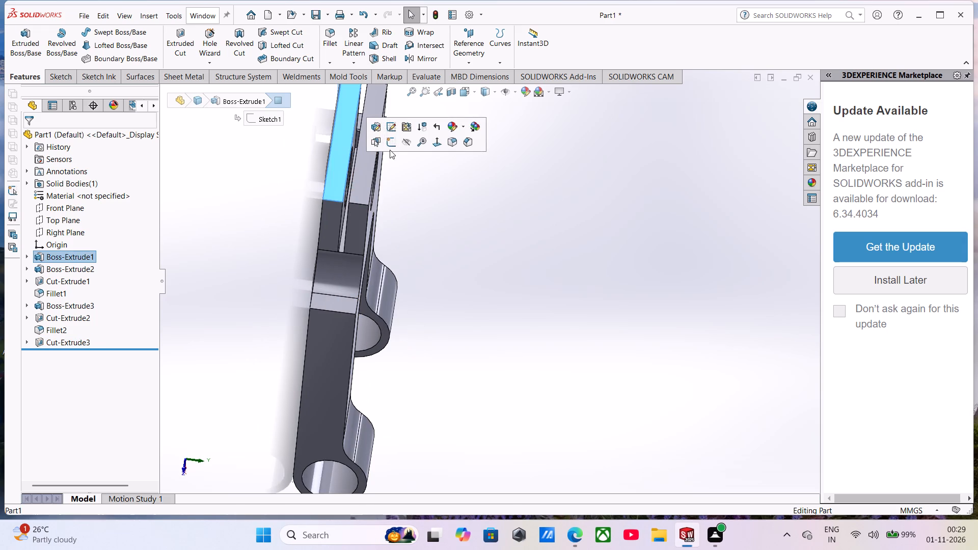
left_click(390, 144)
left_click(418, 191)
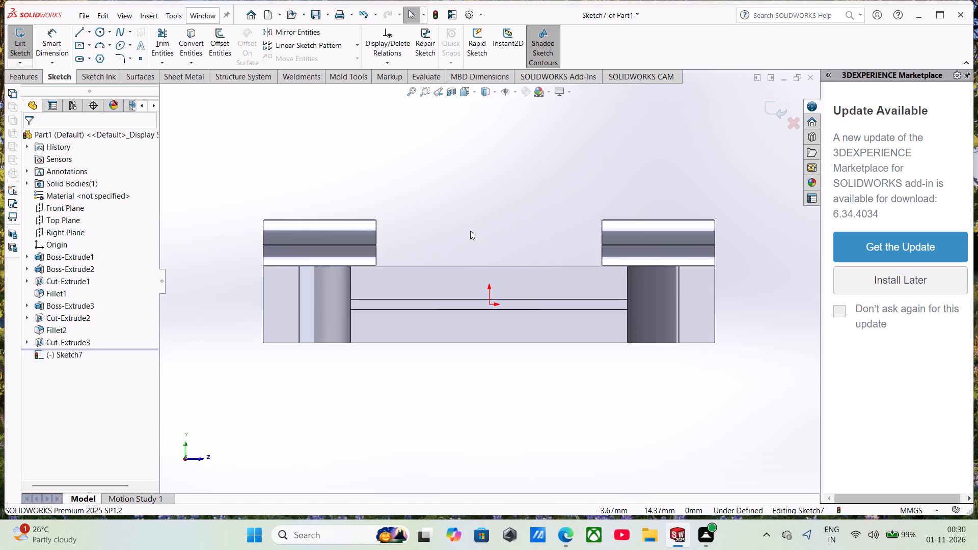
left_click(99, 32)
left_click(386, 292)
left_click(386, 307)
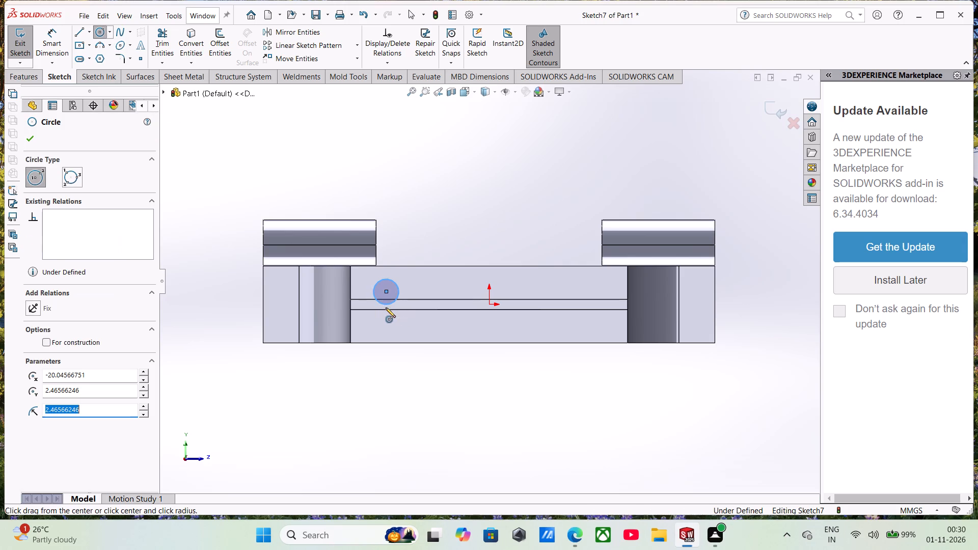
Dimension the circle's diameter as 10 mm.
left_click(44, 50)
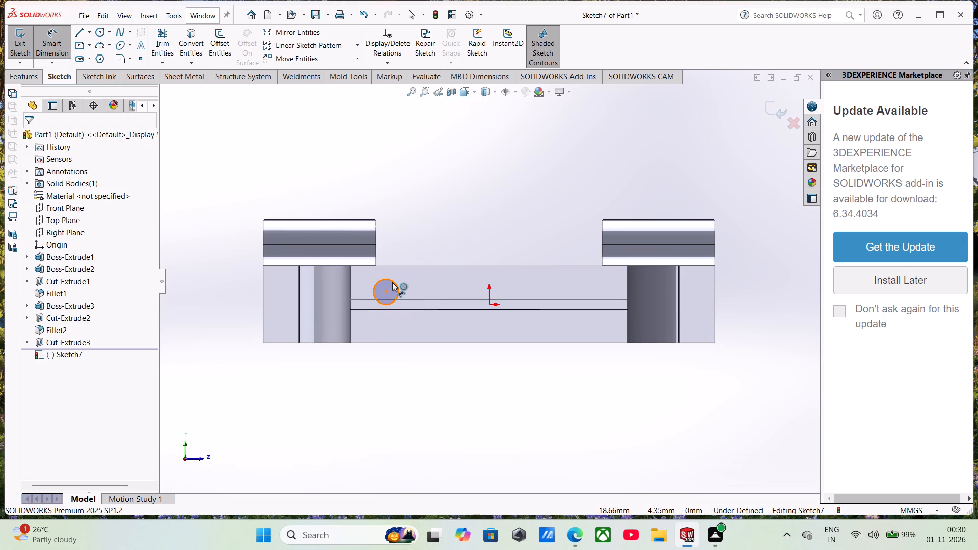
left_click(392, 282)
left_click(407, 226)
type("10")
key("Return")
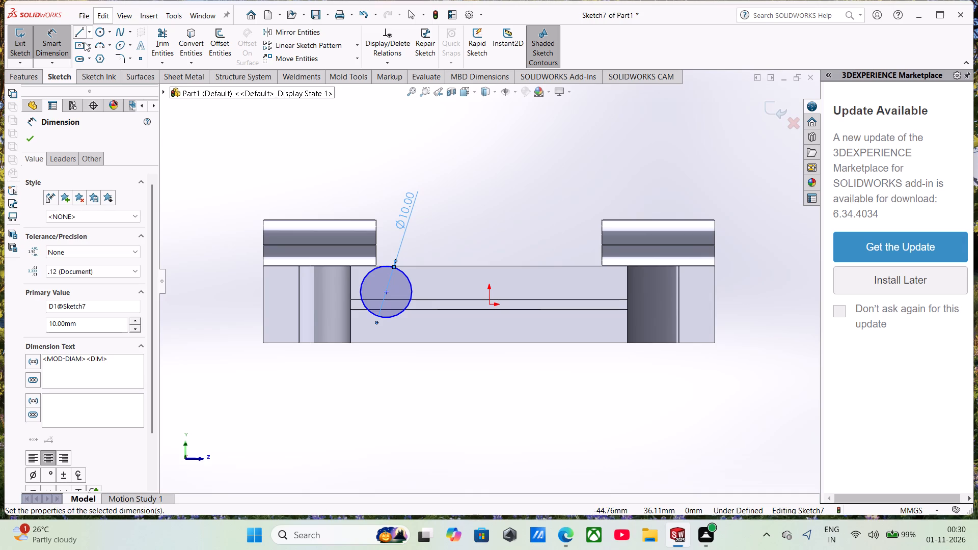
Dimension the circle's centre 7.5 mm from the end face's lower long edge.
left_click(58, 40)
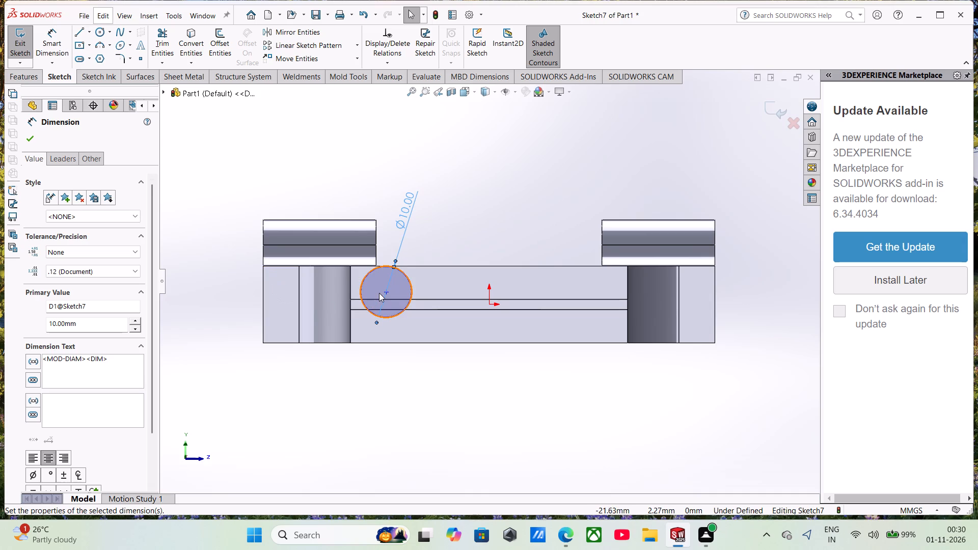
left_click(385, 293)
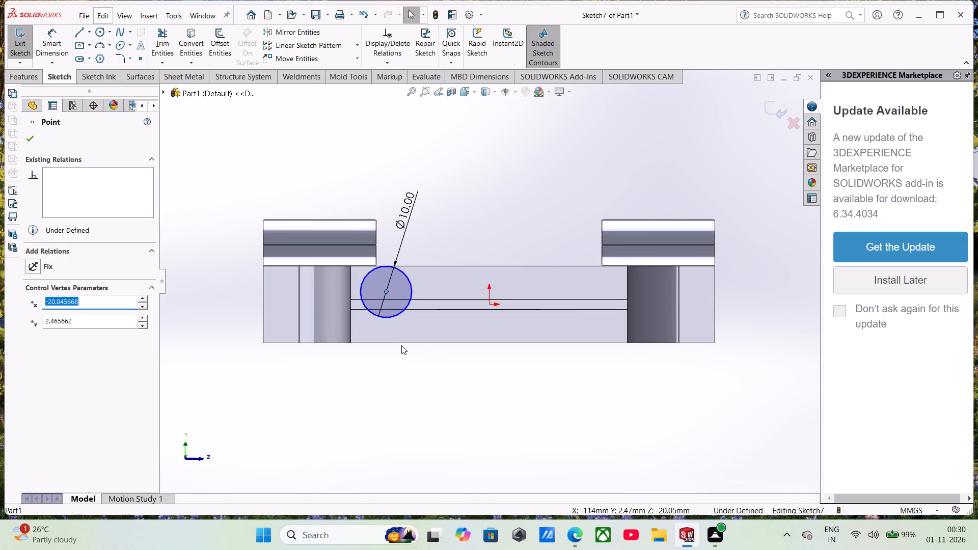
left_click(42, 35)
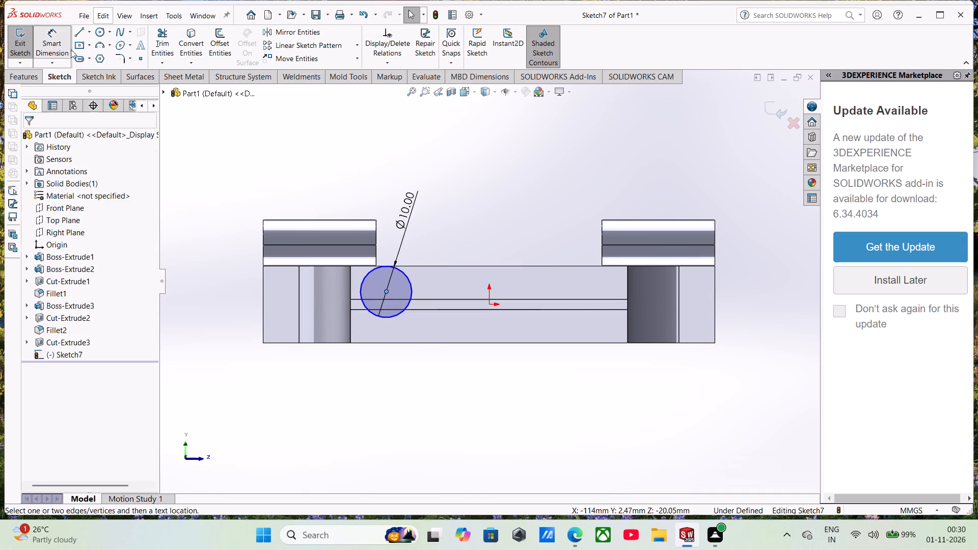
left_click(385, 292)
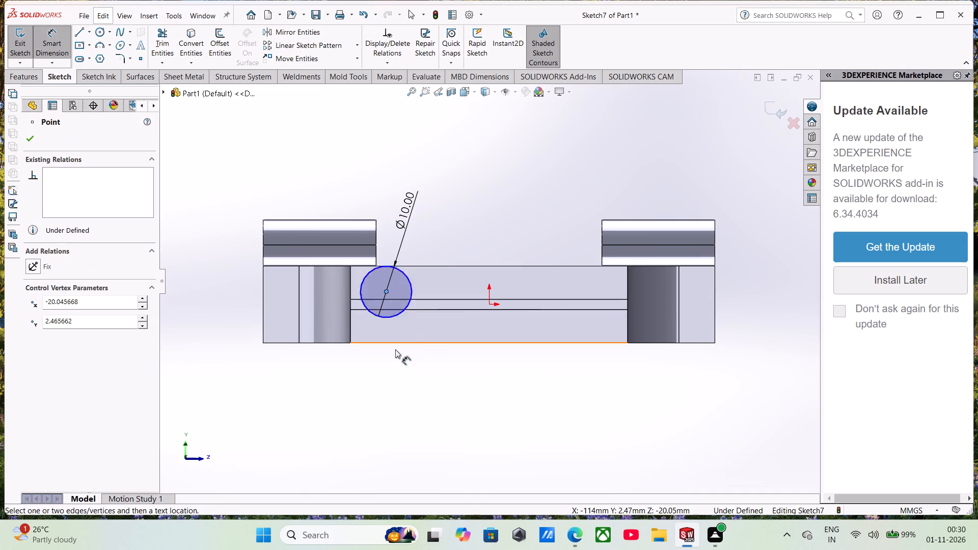
left_click(386, 343)
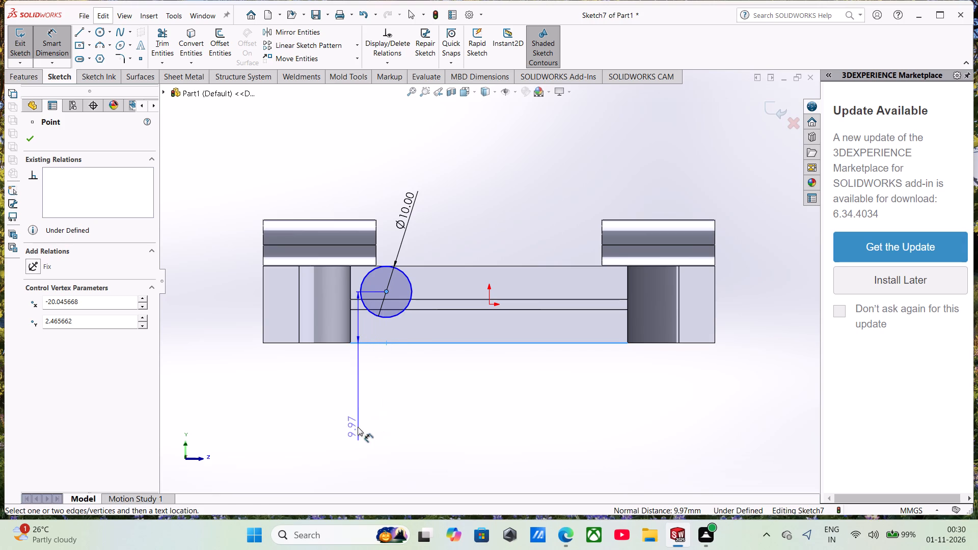
left_click(358, 427)
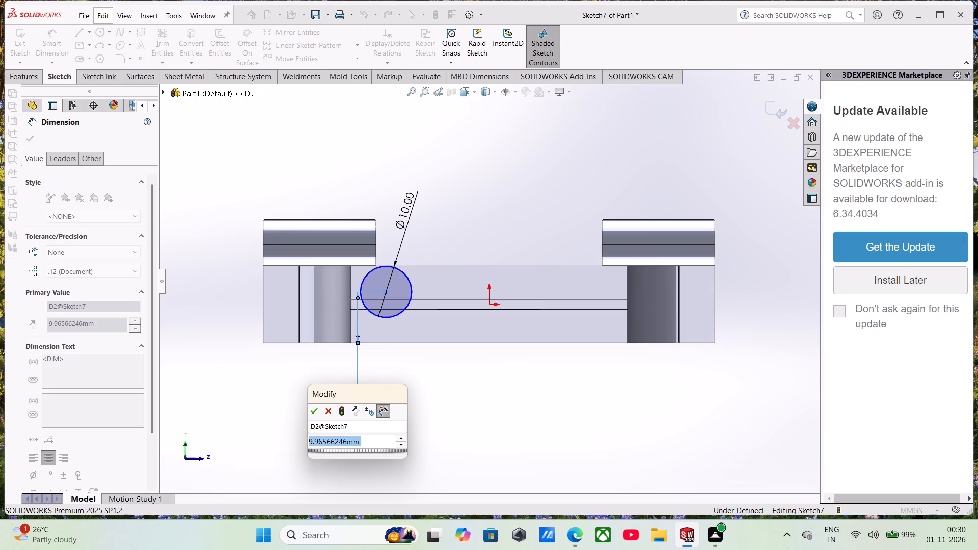
type("7.5")
key("Return")
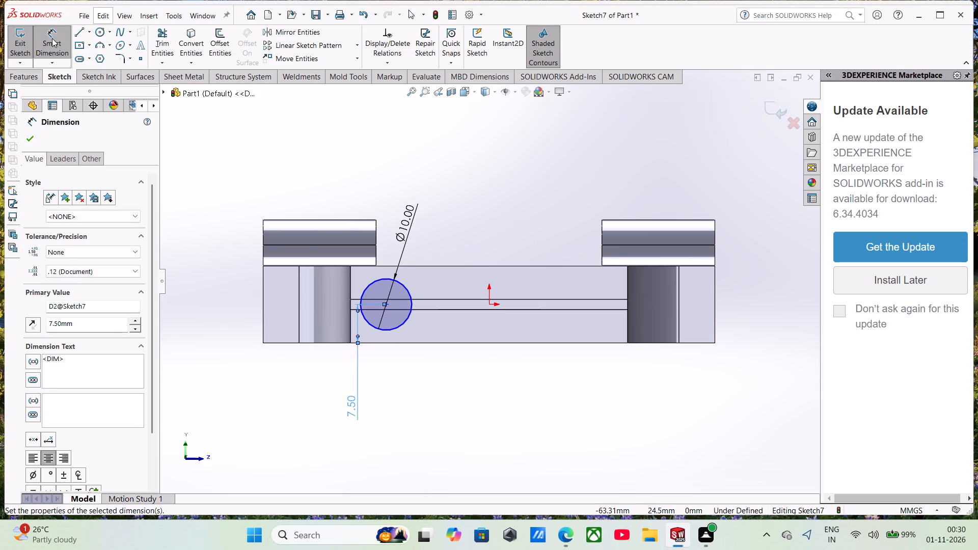
Dimension the circle's centre 10 mm from the slot's nearest short end edge.
scroll(370, 310, "down", 7)
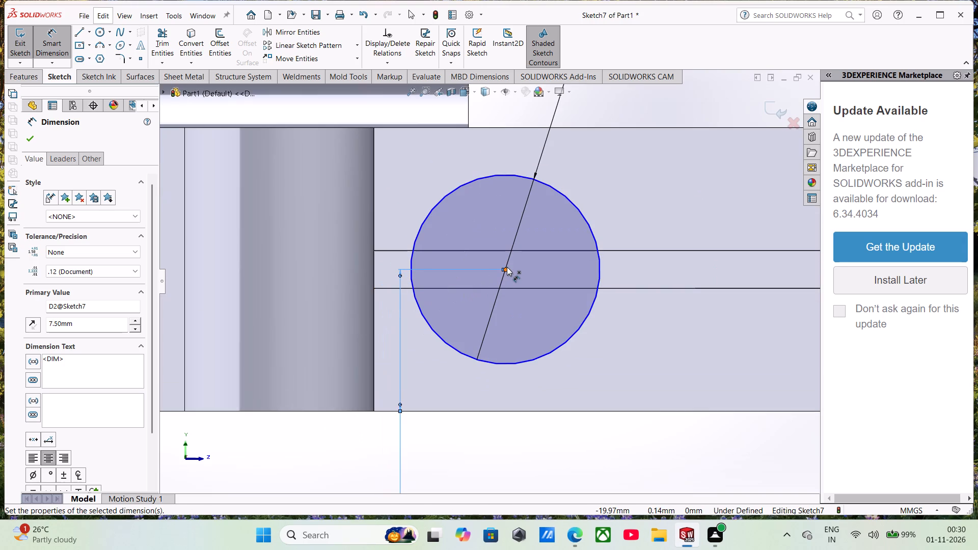
left_click(507, 267)
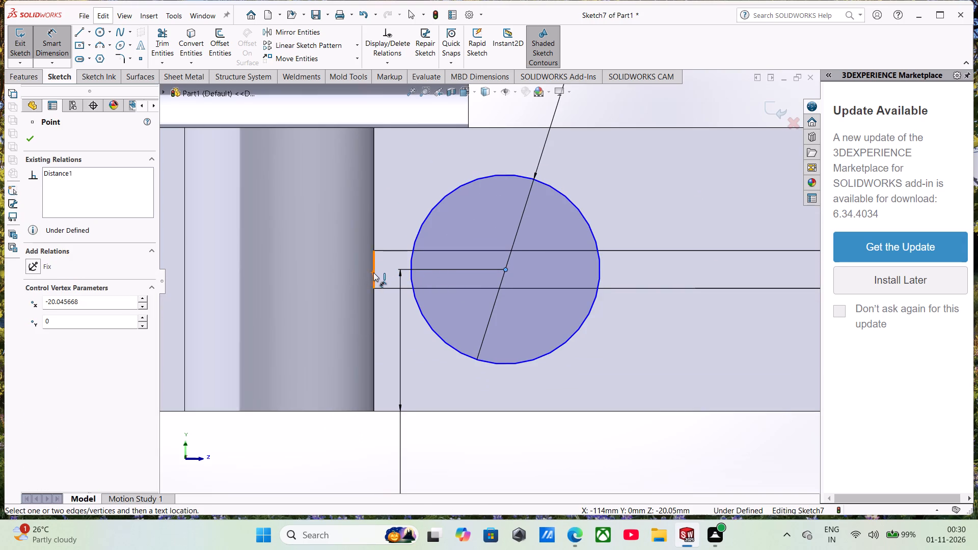
left_click(373, 272)
left_click(303, 308)
type("10")
key("Return")
scroll(362, 297, "up", 7)
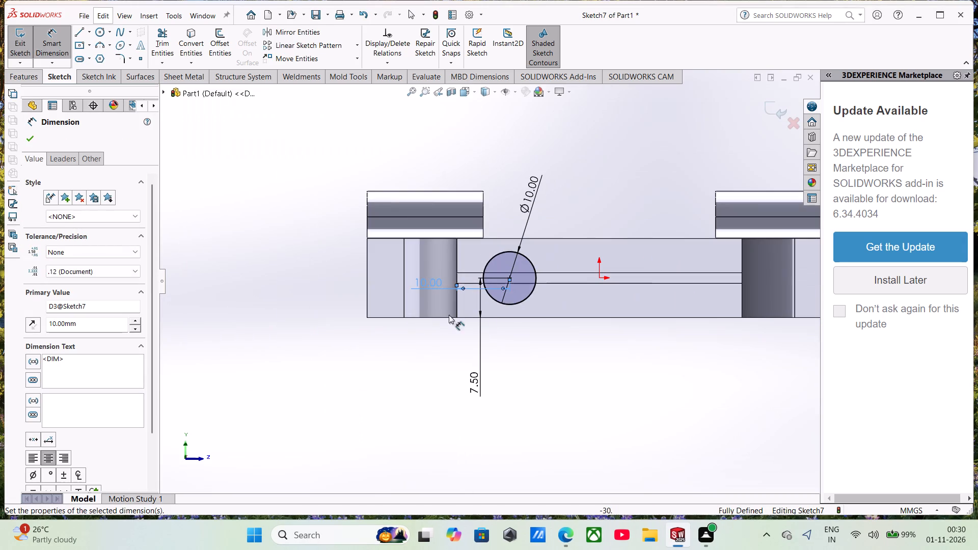
scroll(498, 312, "up", 2)
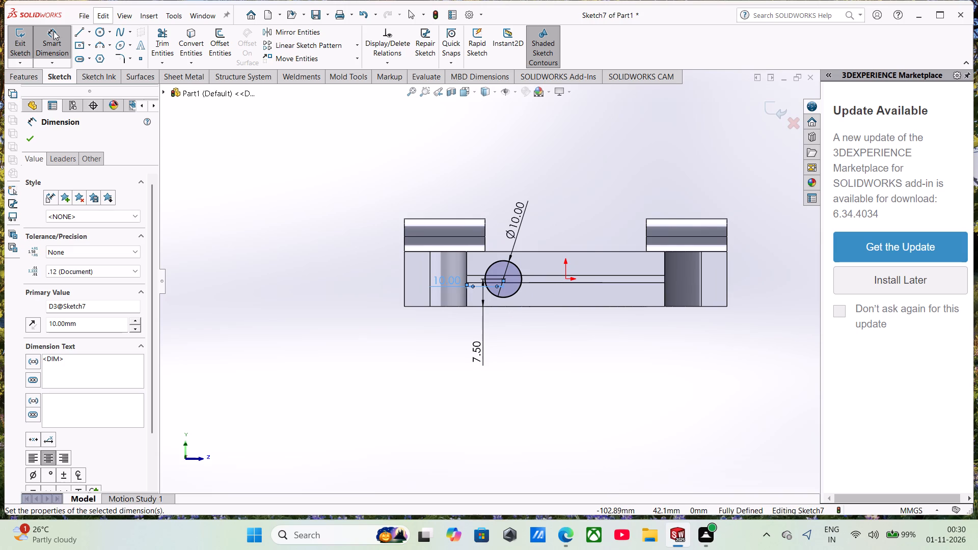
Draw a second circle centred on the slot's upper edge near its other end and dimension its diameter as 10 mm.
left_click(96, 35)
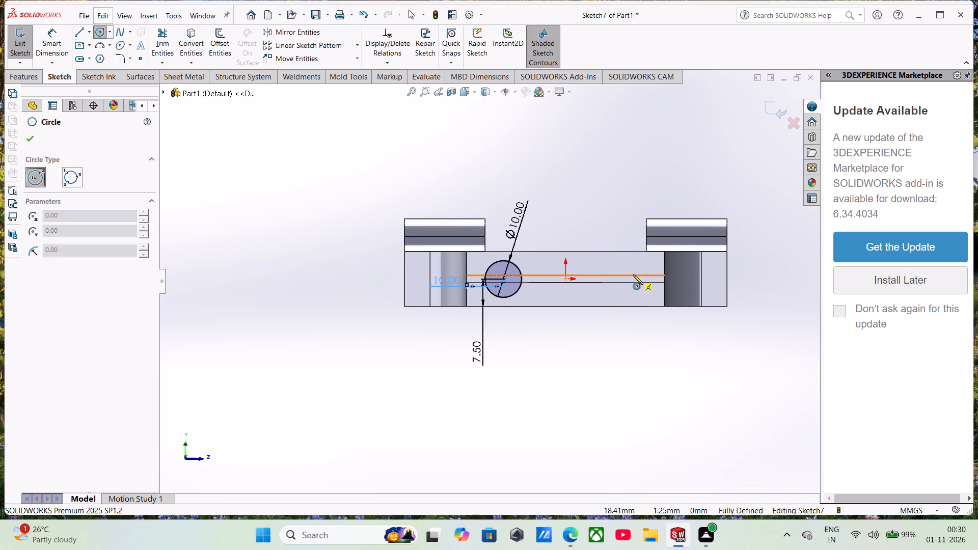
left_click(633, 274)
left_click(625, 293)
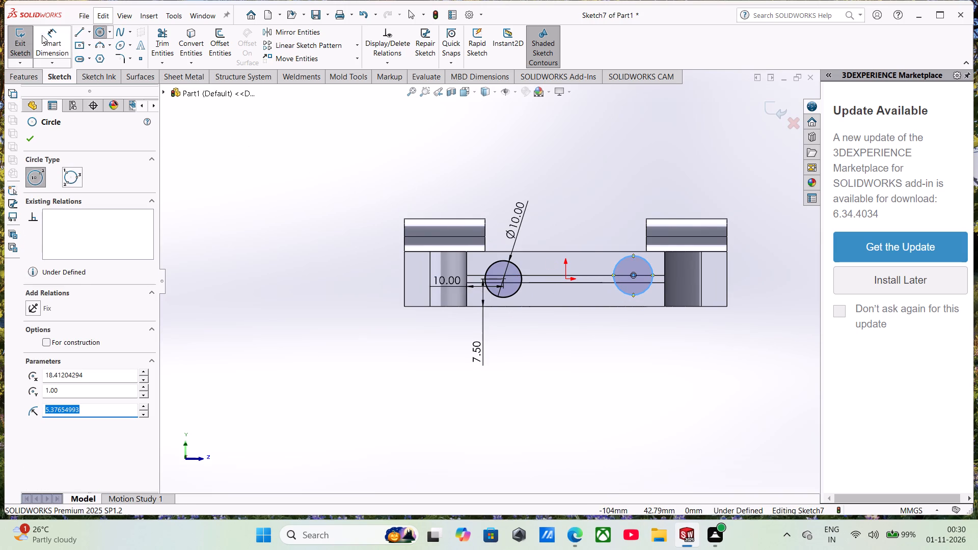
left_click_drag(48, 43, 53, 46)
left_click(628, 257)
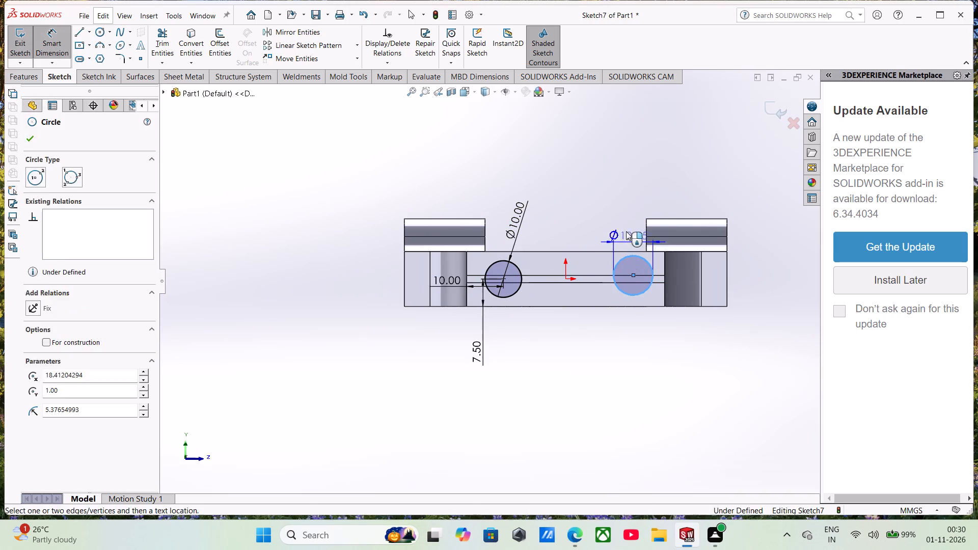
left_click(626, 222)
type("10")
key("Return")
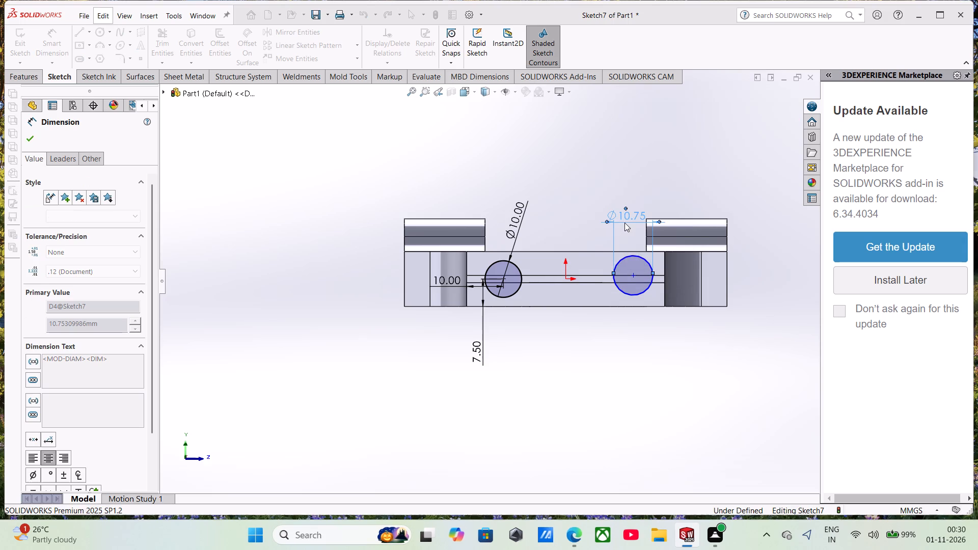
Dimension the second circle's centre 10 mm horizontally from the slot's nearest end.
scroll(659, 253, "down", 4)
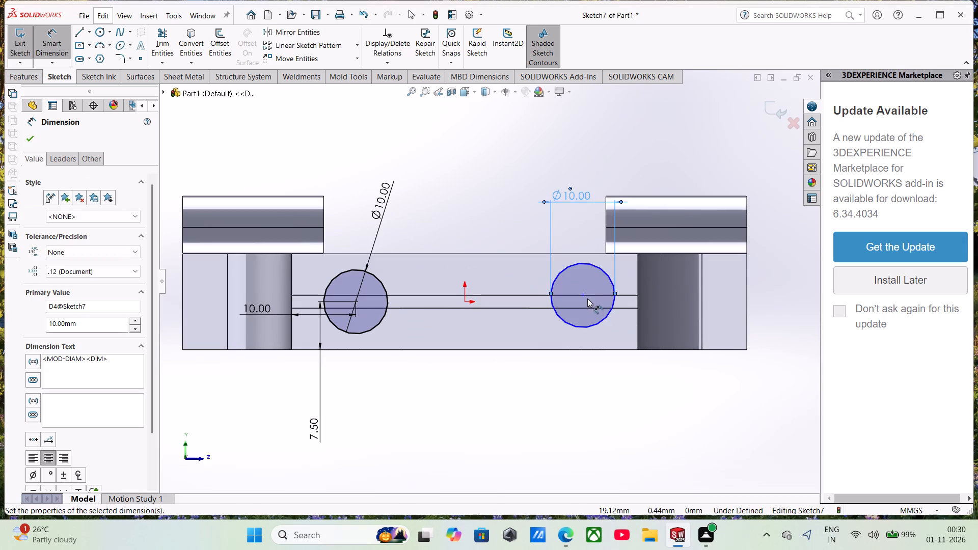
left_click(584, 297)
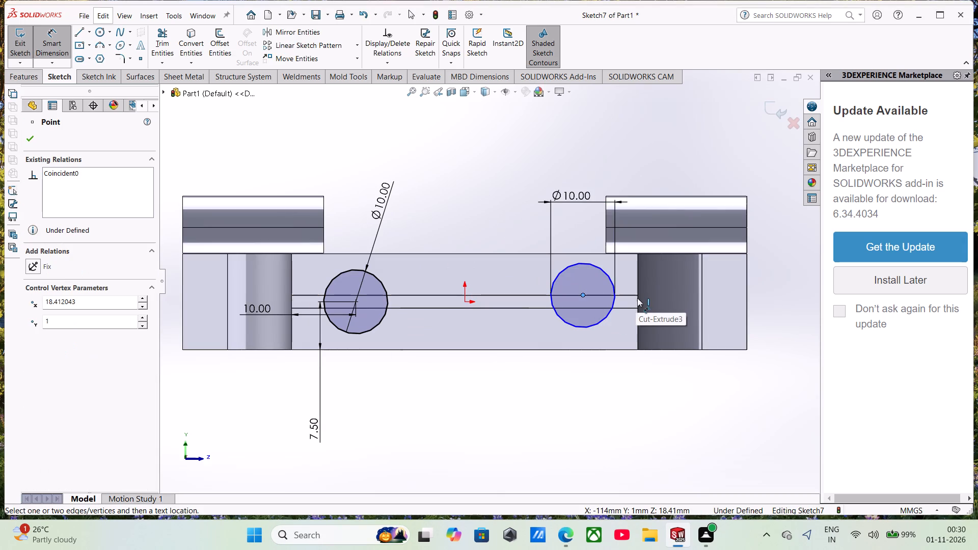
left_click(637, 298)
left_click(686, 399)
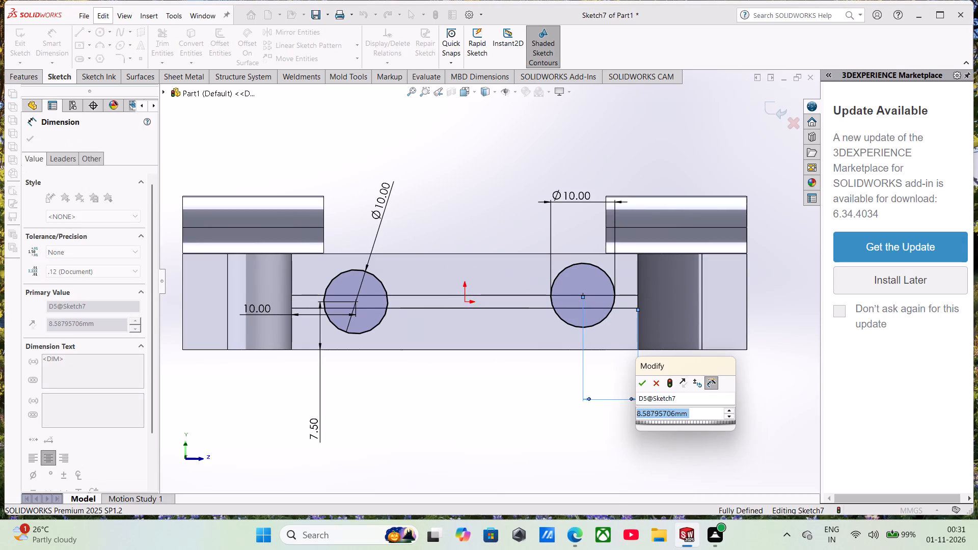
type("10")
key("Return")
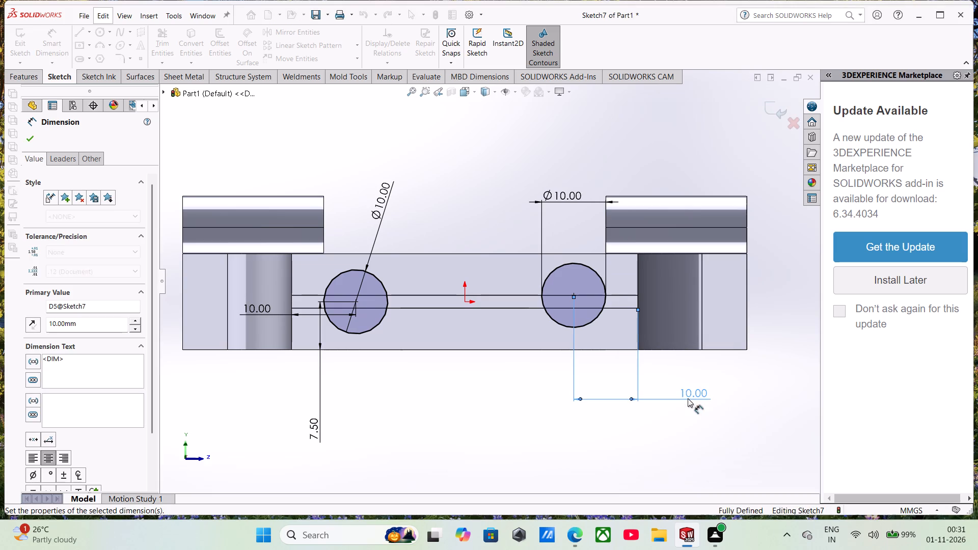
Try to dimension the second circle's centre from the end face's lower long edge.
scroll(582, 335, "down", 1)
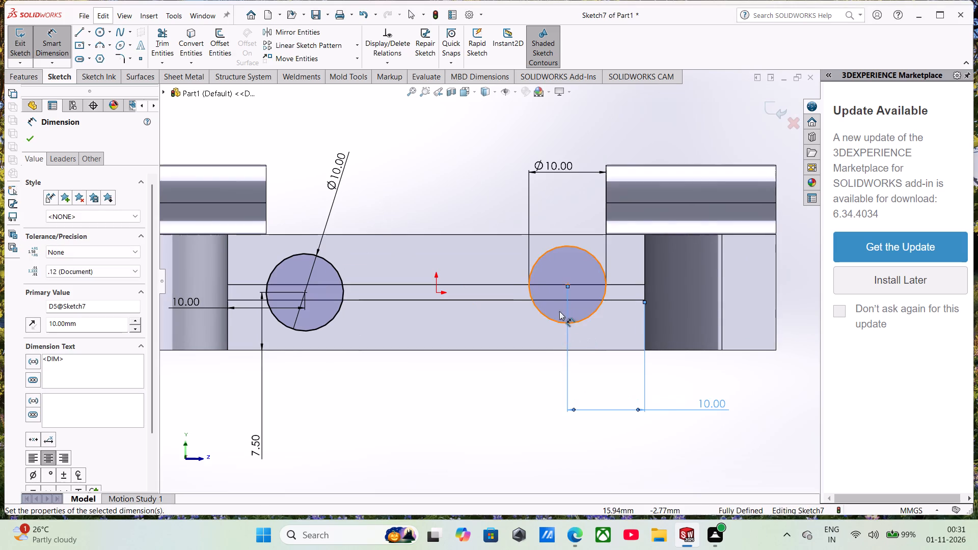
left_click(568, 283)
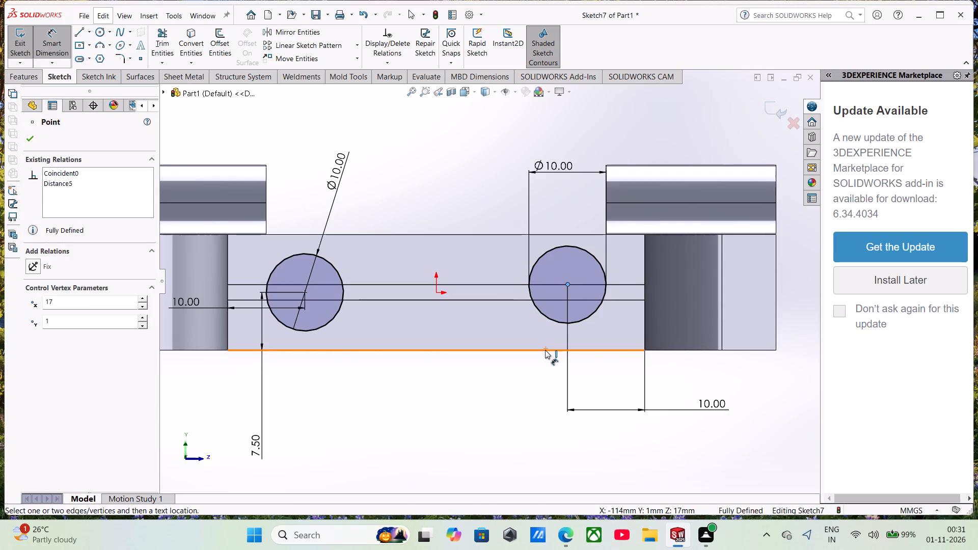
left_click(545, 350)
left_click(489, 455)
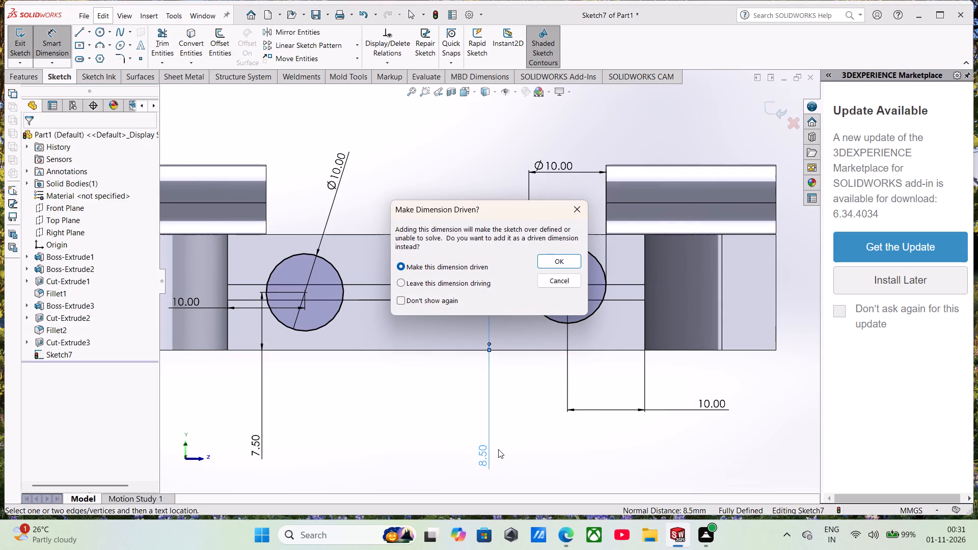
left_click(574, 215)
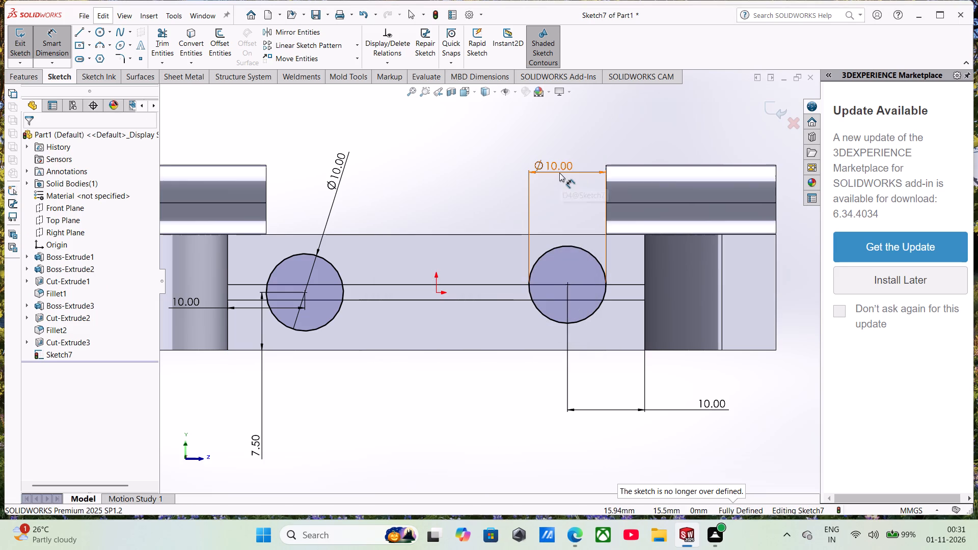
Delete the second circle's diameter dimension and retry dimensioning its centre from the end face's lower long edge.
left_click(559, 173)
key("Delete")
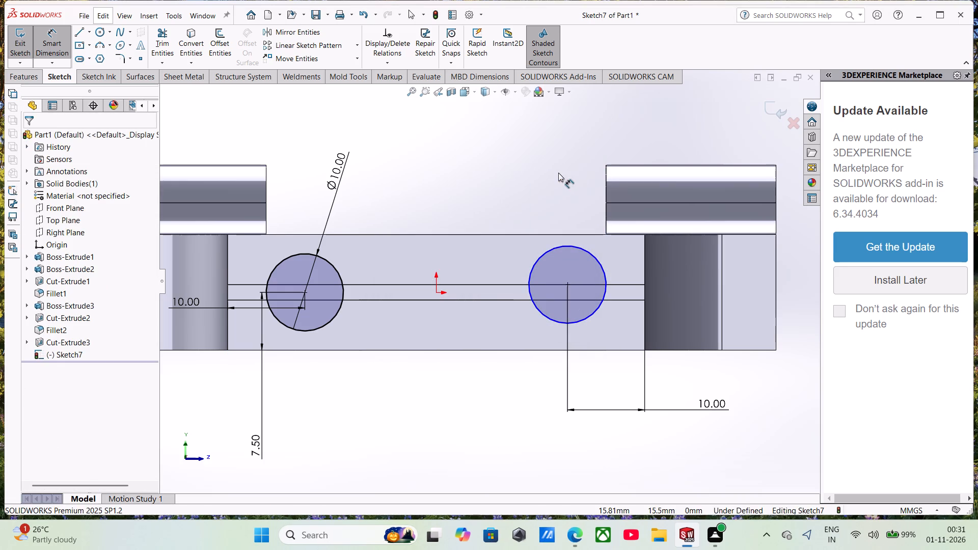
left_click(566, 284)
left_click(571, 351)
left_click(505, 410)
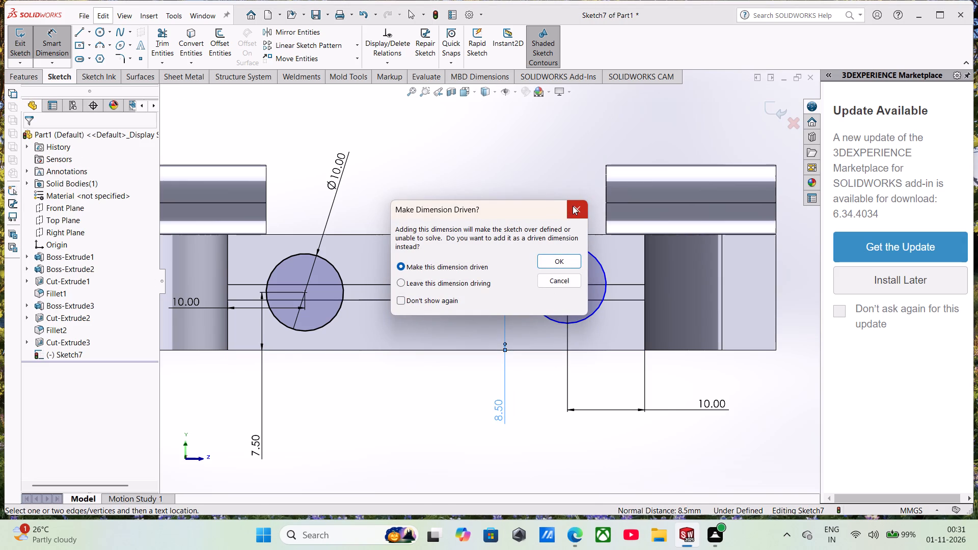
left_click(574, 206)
Delete the 7.5 mm dimension between the first circle's centre and the end face's lower long edge.
scroll(322, 336, "up", 1)
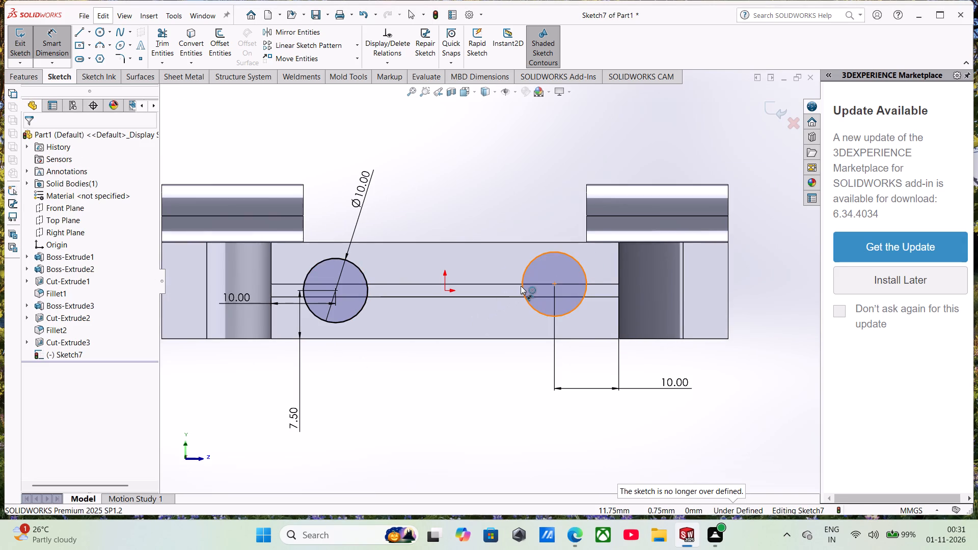
left_click(294, 372)
left_click(300, 408)
key("Delete")
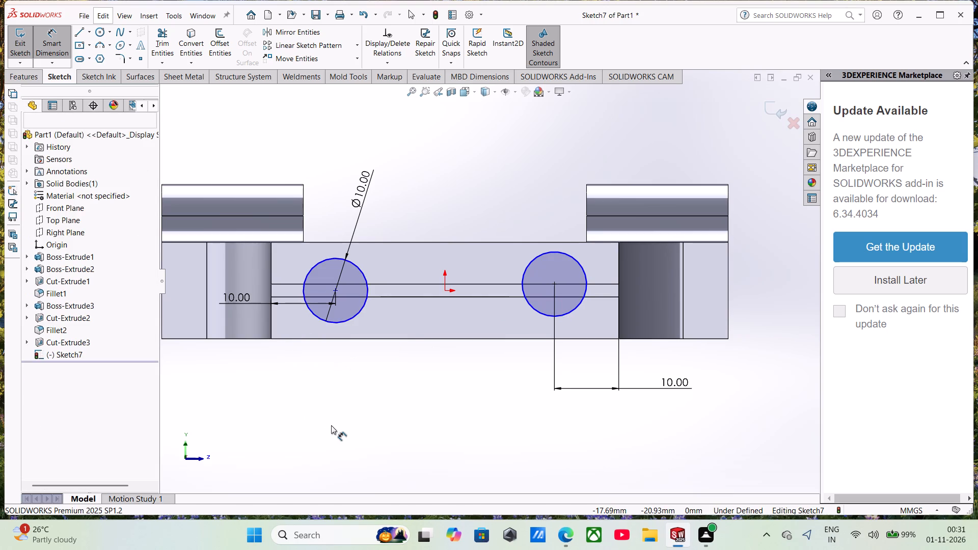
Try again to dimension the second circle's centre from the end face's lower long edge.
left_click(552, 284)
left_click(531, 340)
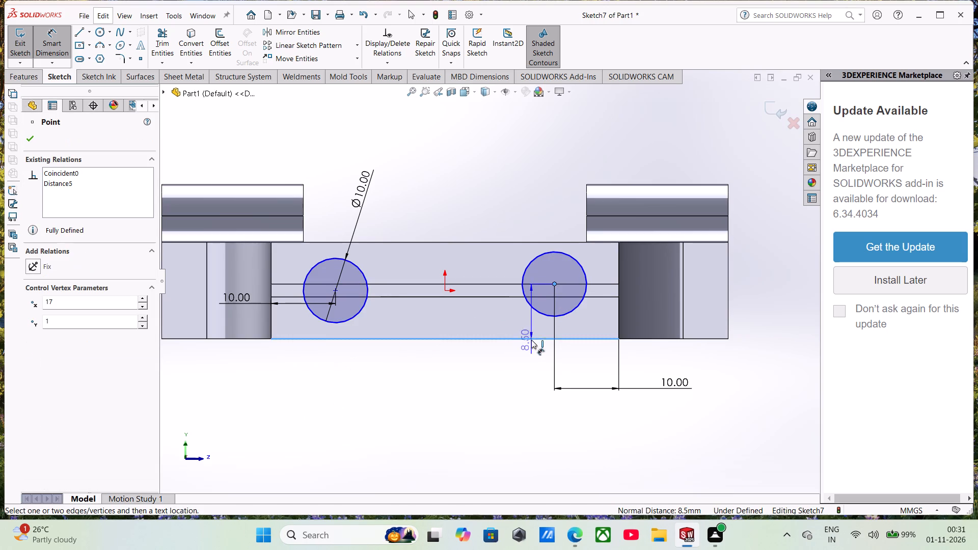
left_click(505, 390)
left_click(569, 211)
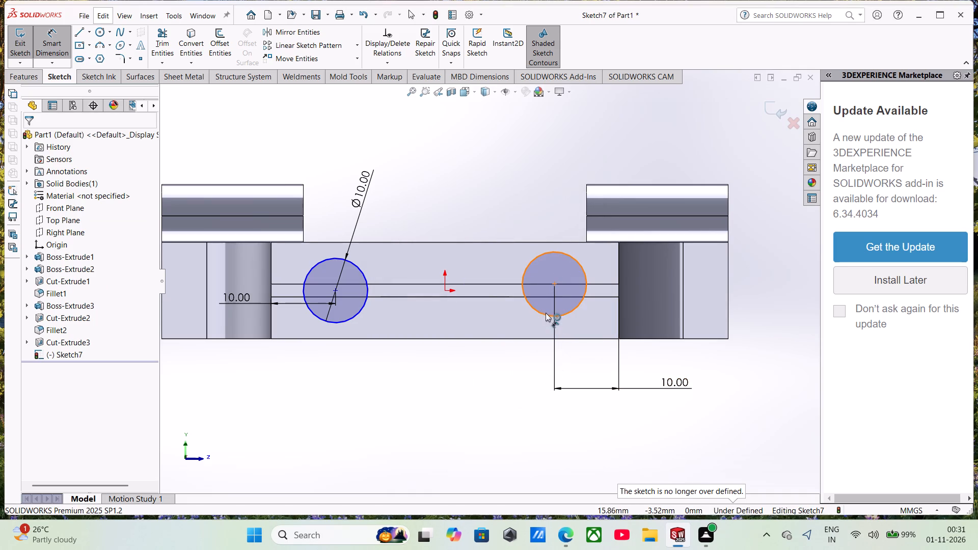
Draw a 34 mm horizontal line from the first circle's centre to directly below the second circle's centre.
scroll(522, 317, "up", 1)
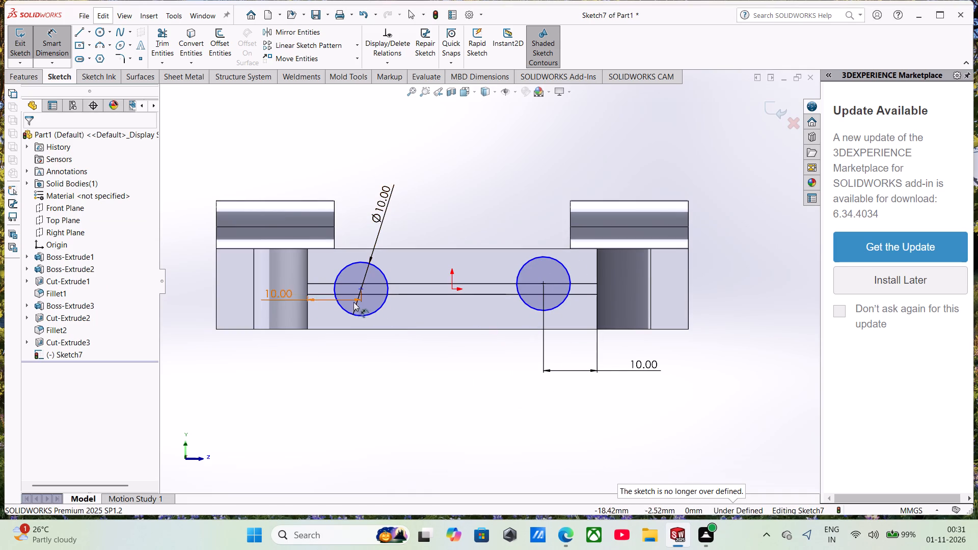
left_click(82, 32)
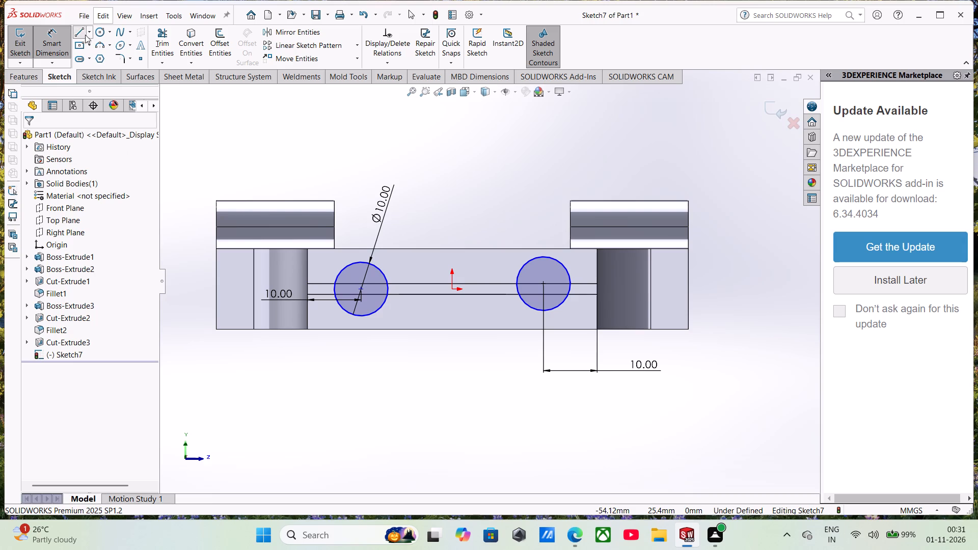
left_click(361, 289)
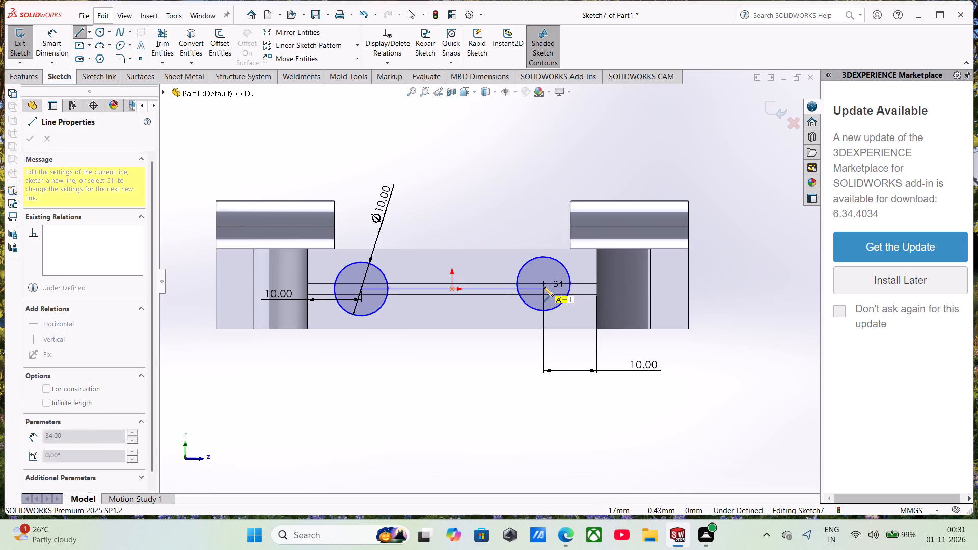
left_click(544, 287)
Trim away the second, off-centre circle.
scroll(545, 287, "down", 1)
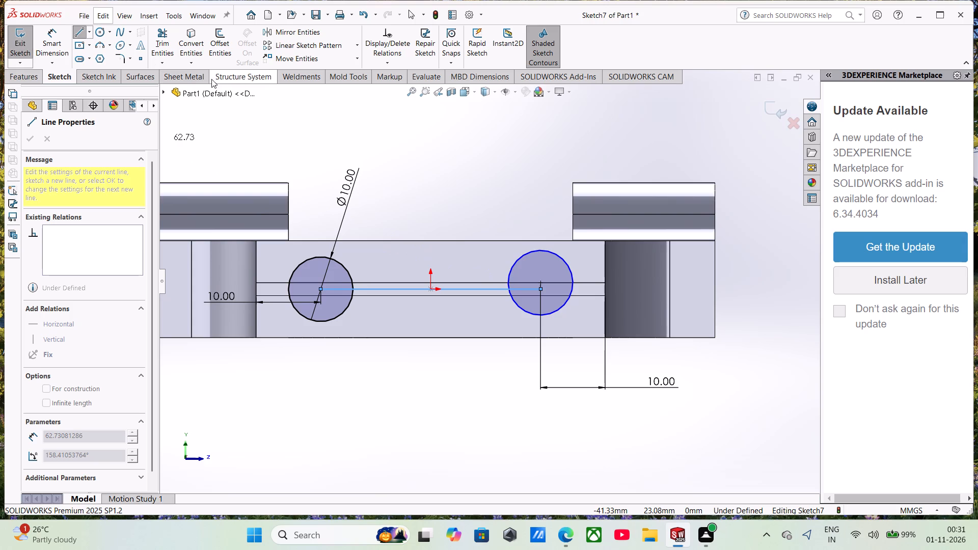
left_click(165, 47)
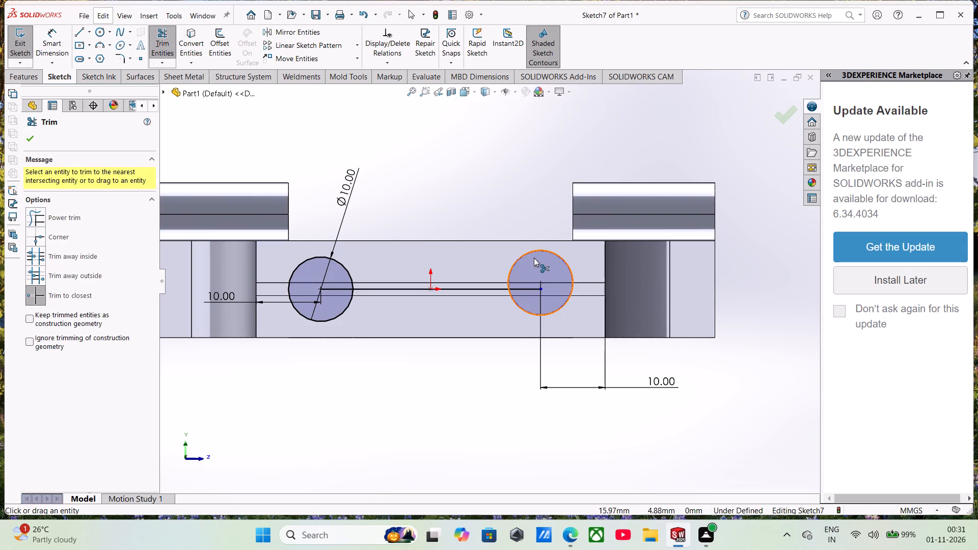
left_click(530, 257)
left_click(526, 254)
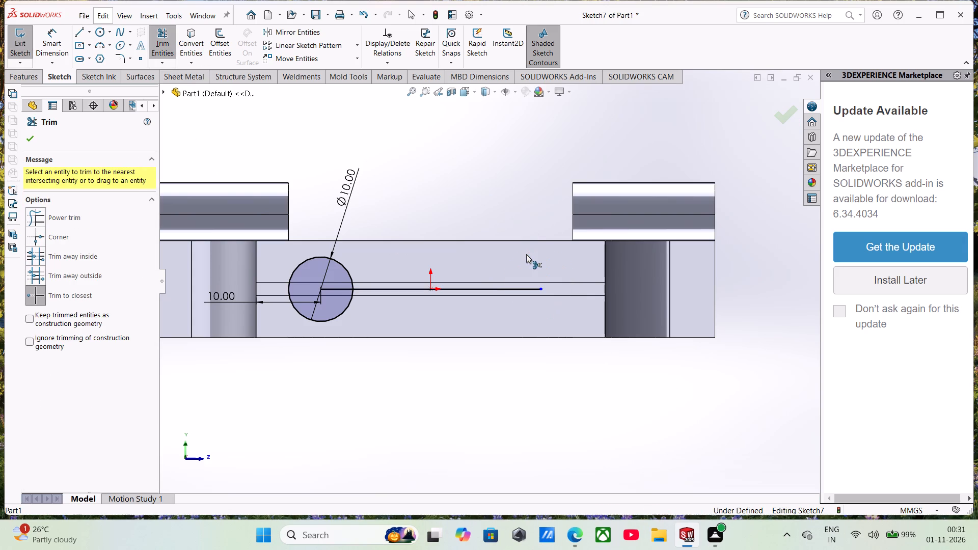
Draw a circle of about 4.9 mm radius centred on the line's free end and dimension its diameter as 10 mm.
left_click(96, 30)
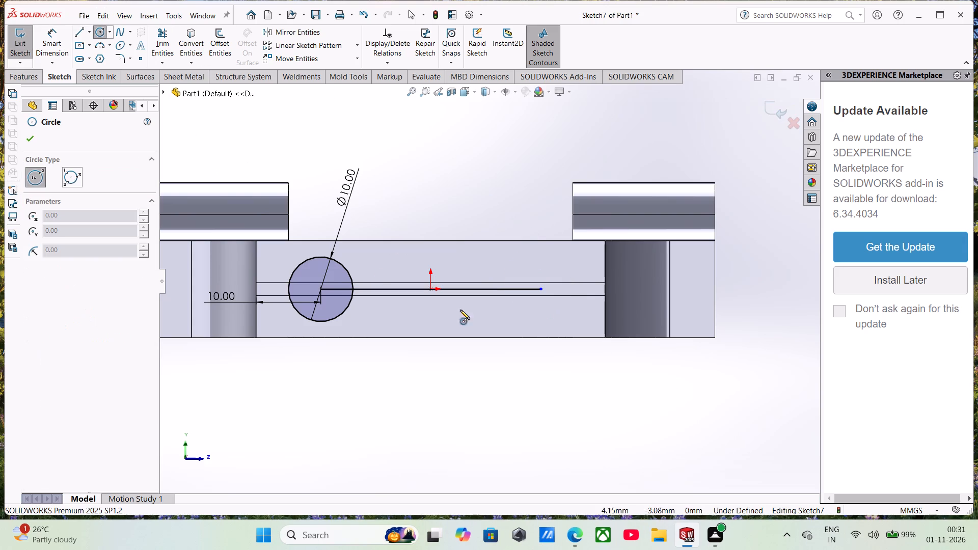
left_click(542, 288)
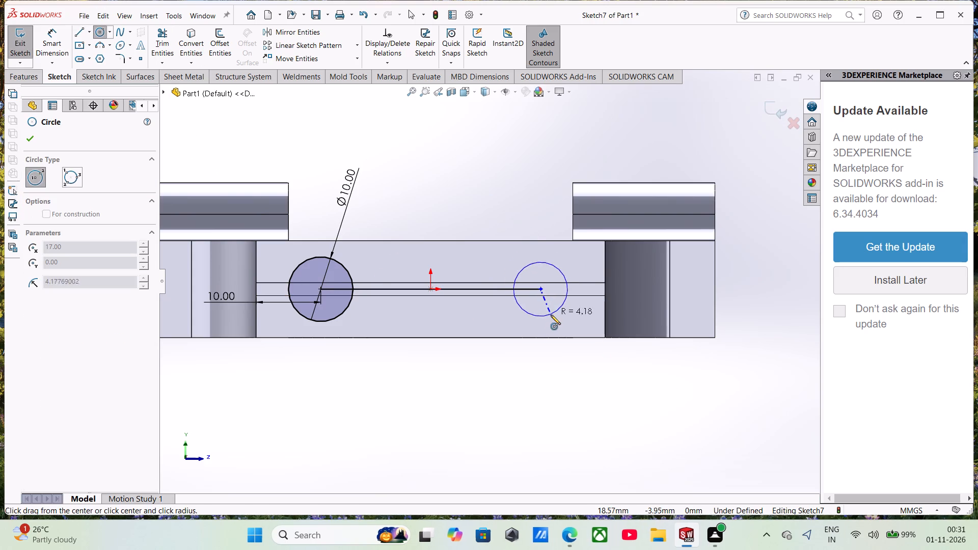
left_click(552, 319)
left_click(61, 45)
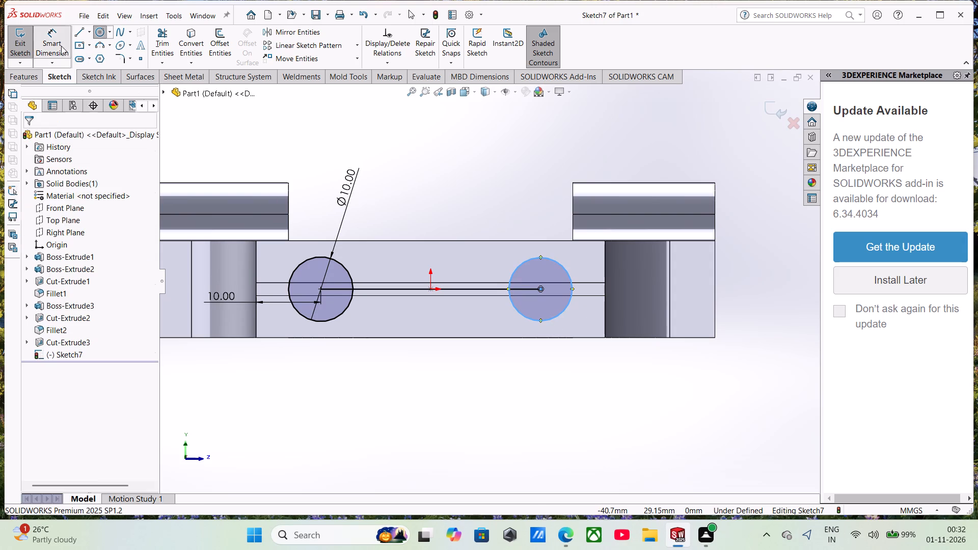
left_click(535, 259)
left_click(535, 199)
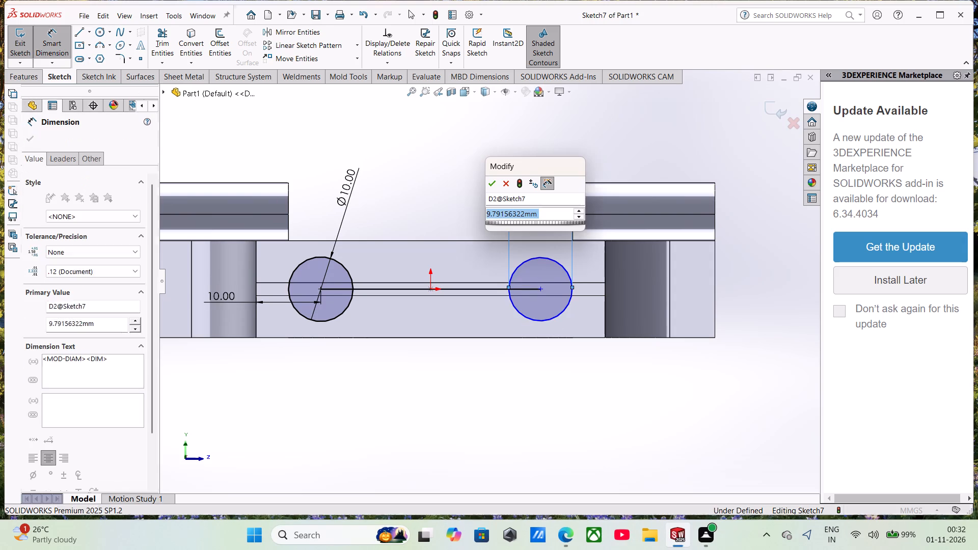
type("10")
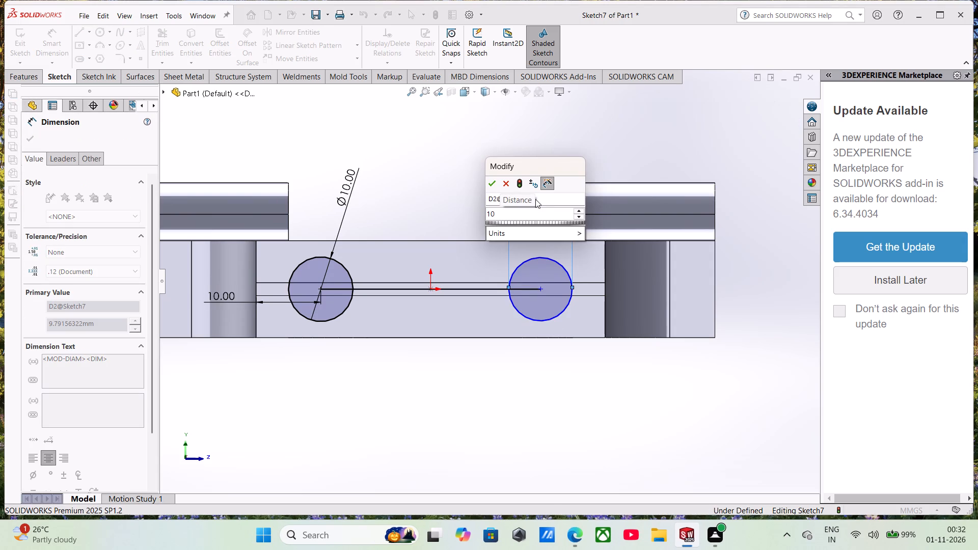
key("Return")
Trim away all segments of the horizontal line joining the two circle centres, keeping both circles.
left_click(167, 50)
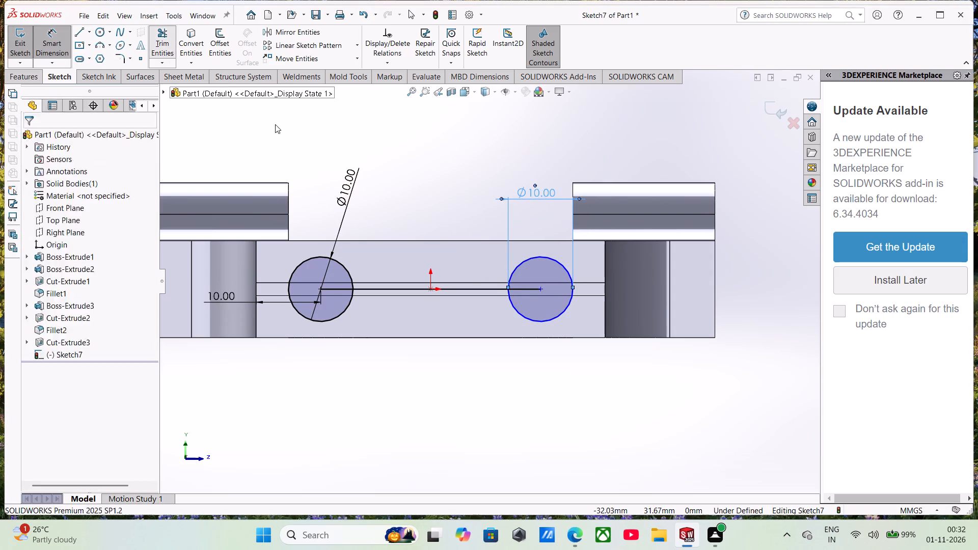
left_click(410, 287)
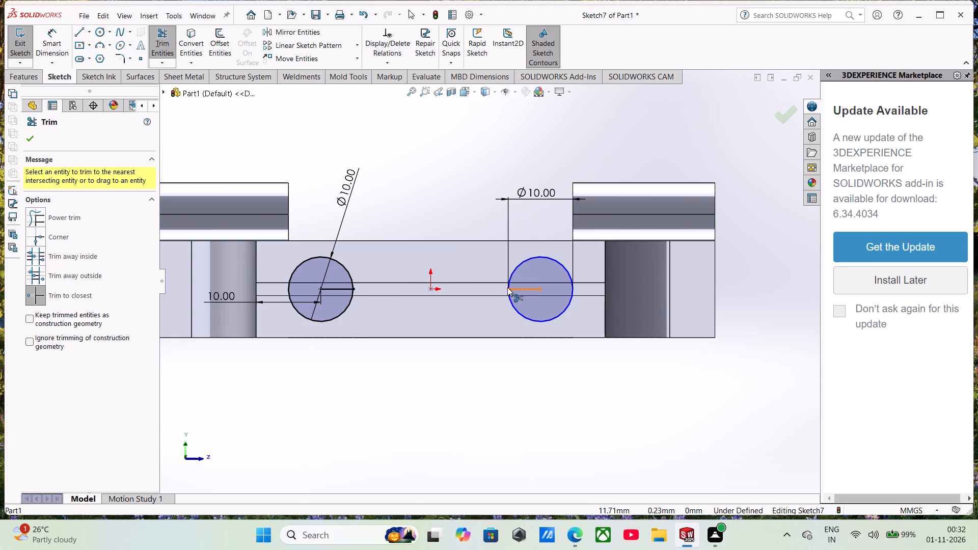
left_click(514, 287)
left_click(343, 287)
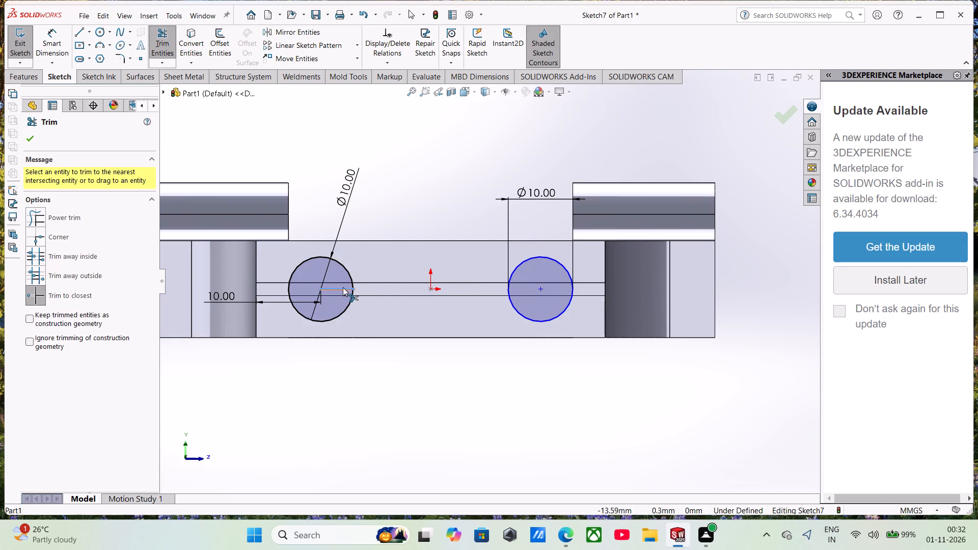
left_click(26, 142)
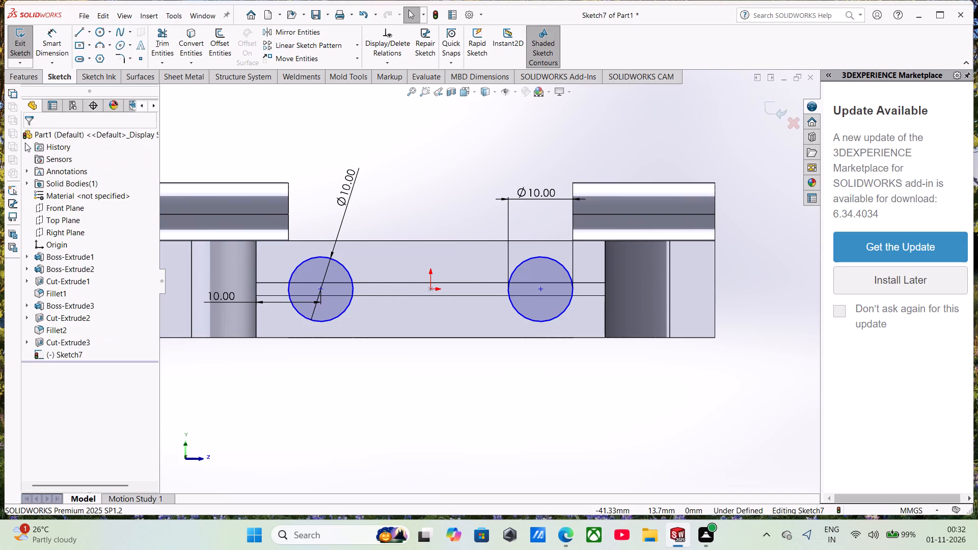
Try to cut-extrude the two 10 mm circles from the end face to a blind depth of 50 mm.
left_click(28, 72)
left_click(168, 45)
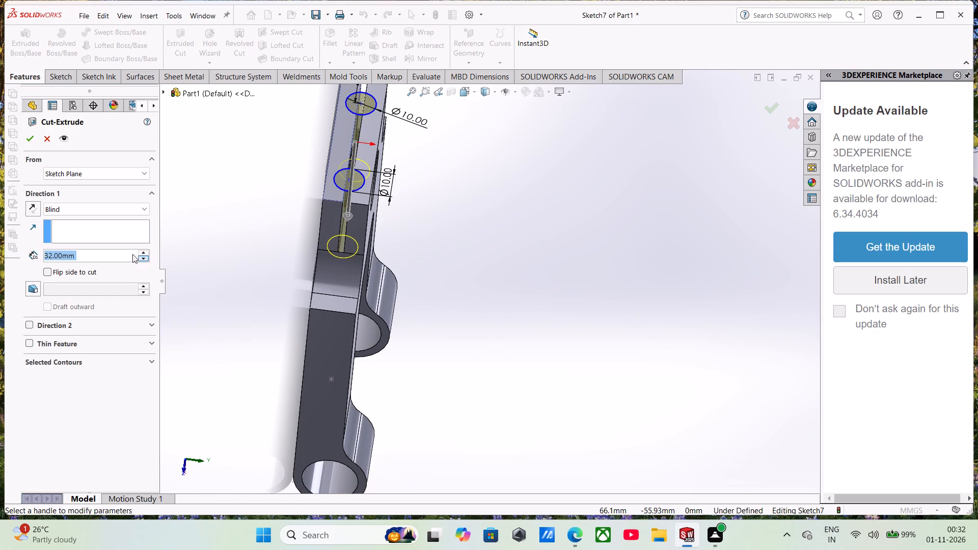
type("50")
key("Return")
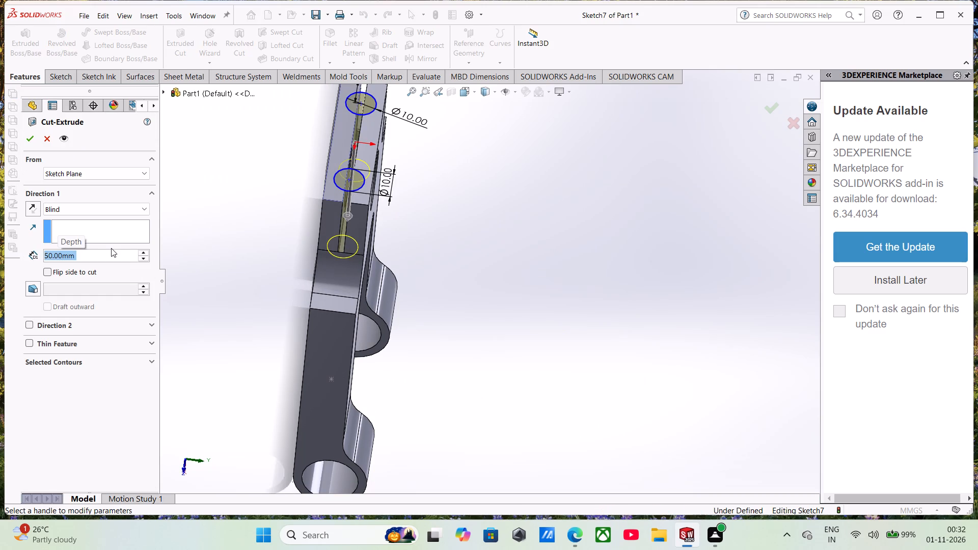
left_click(34, 136)
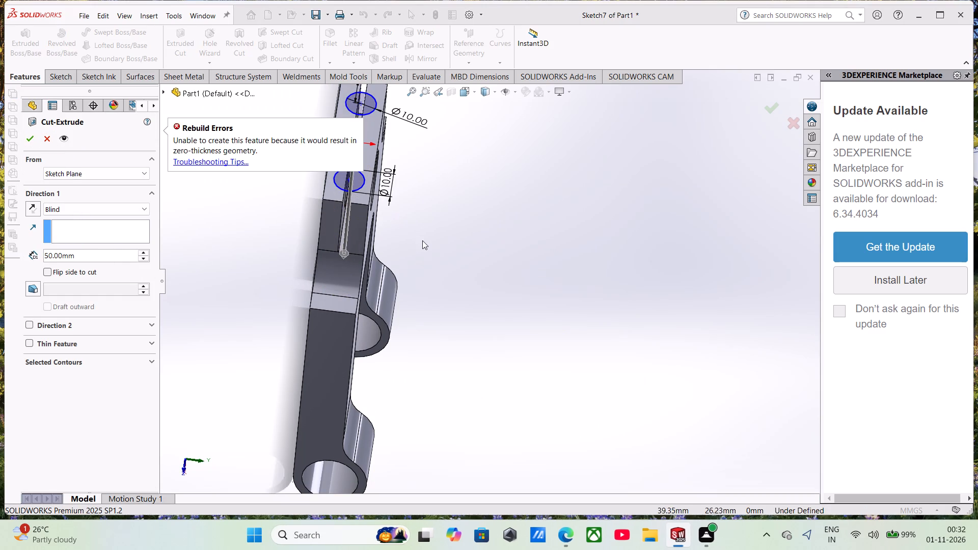
middle_click_drag(432, 252, 309, 213)
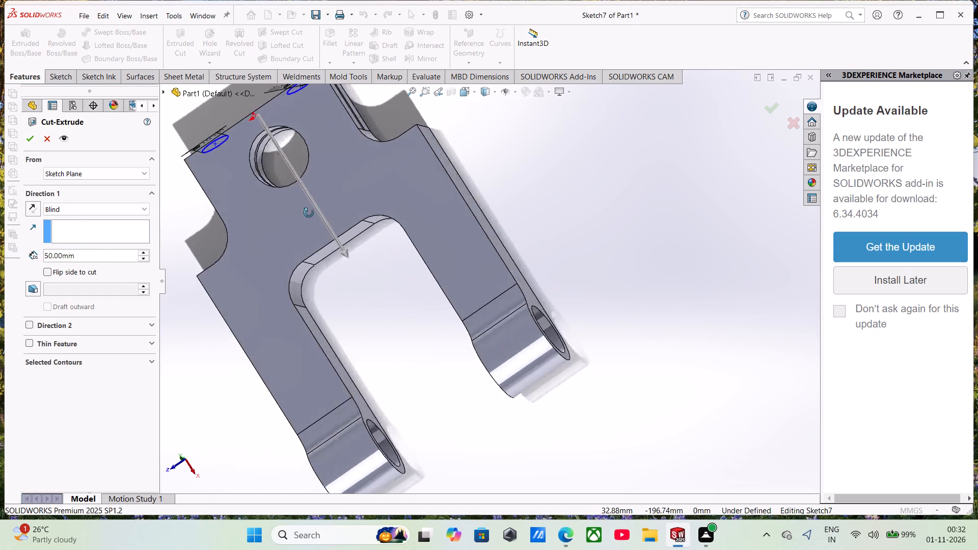
middle_click_drag(309, 213, 328, 217)
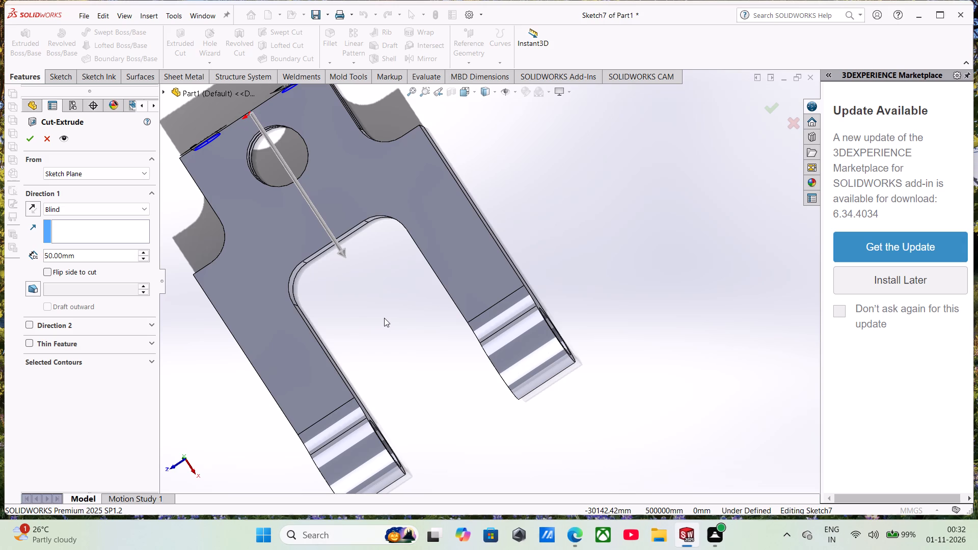
Set the blind cut depth of the two circles to 34 mm and complete the cut.
left_click(93, 253)
left_click_drag(93, 253, 28, 272)
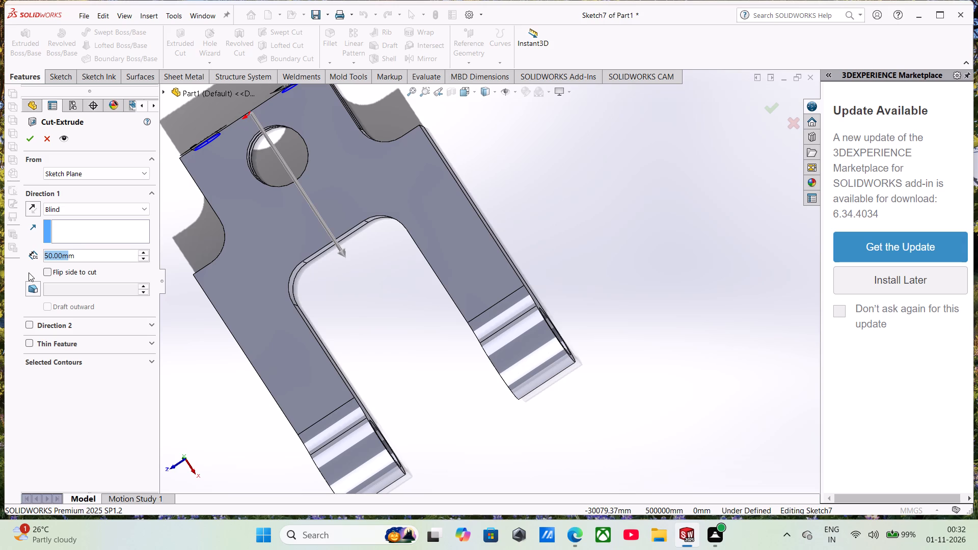
type("34")
key("Return")
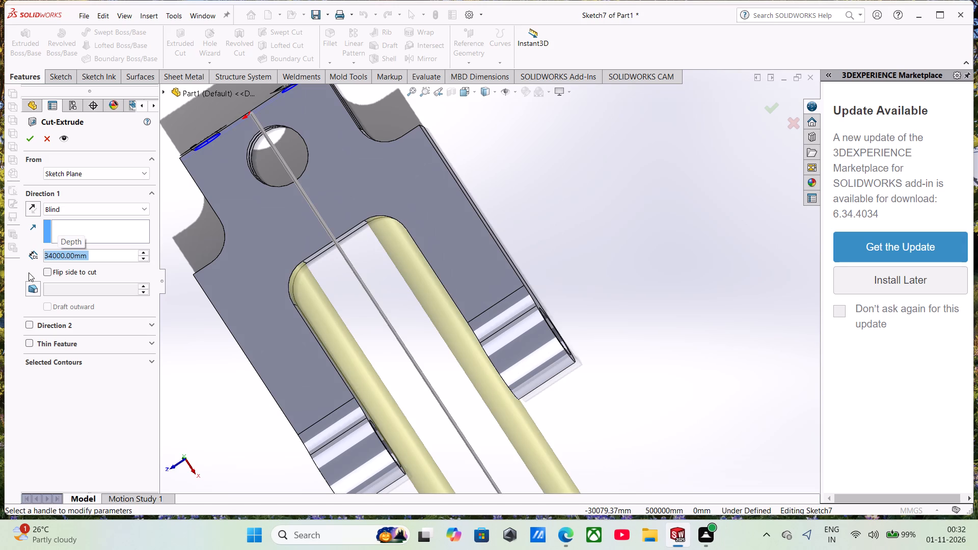
type("34")
key("Return")
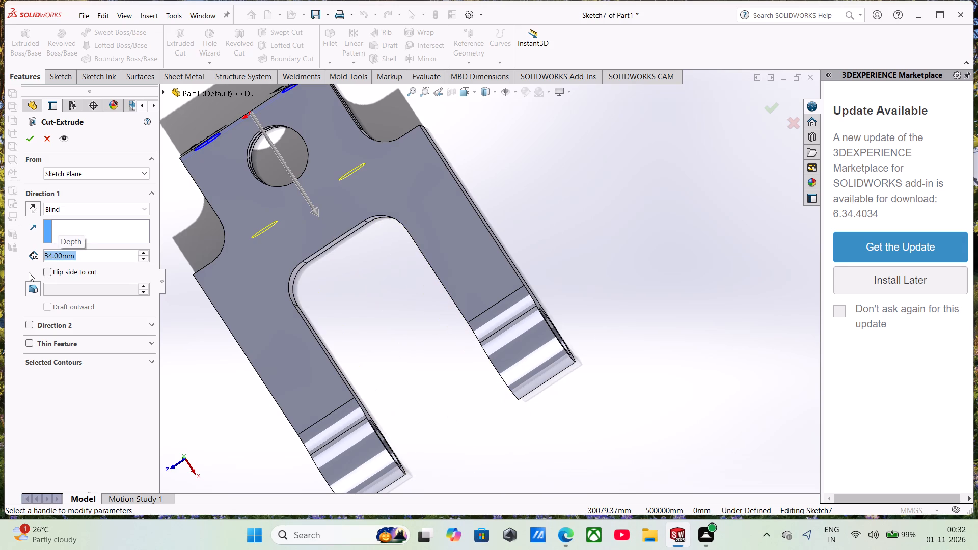
left_click(23, 139)
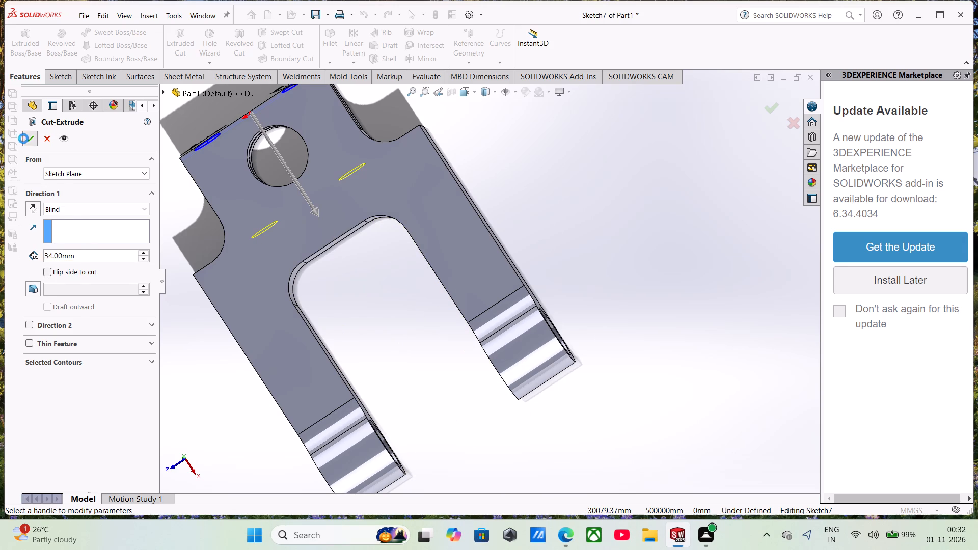
scroll(246, 315, "up", 1)
middle_click_drag(246, 315, 338, 428)
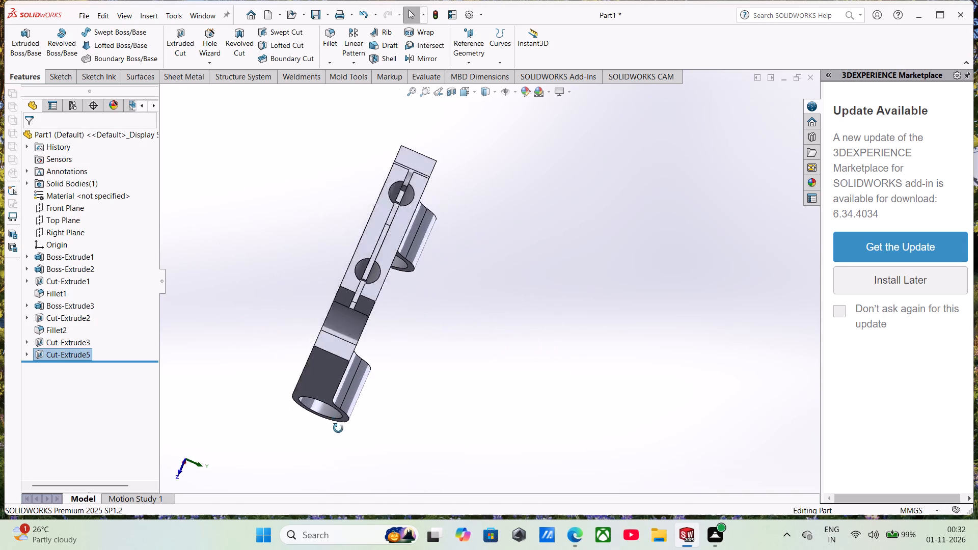
middle_click_drag(338, 428, 318, 310)
scroll(317, 307, "up", 3)
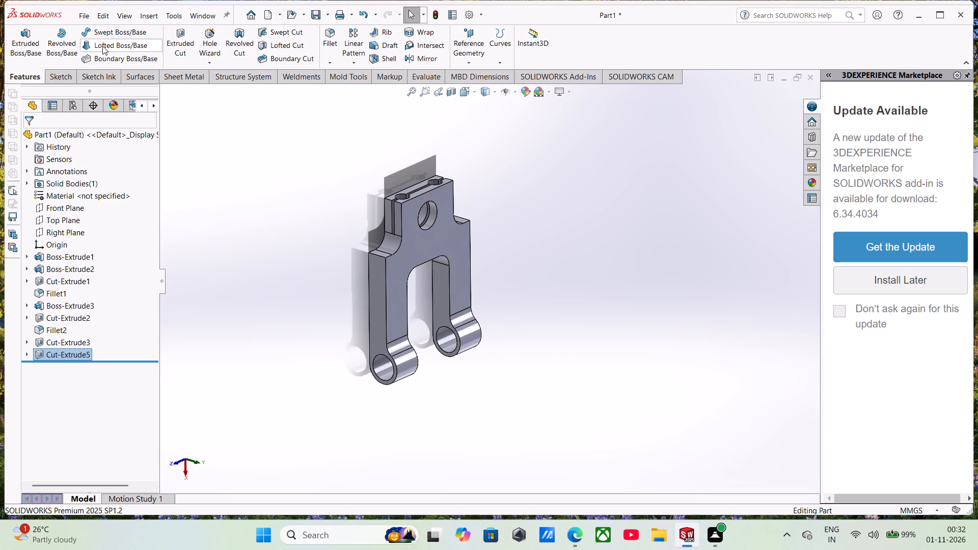
left_click(81, 16)
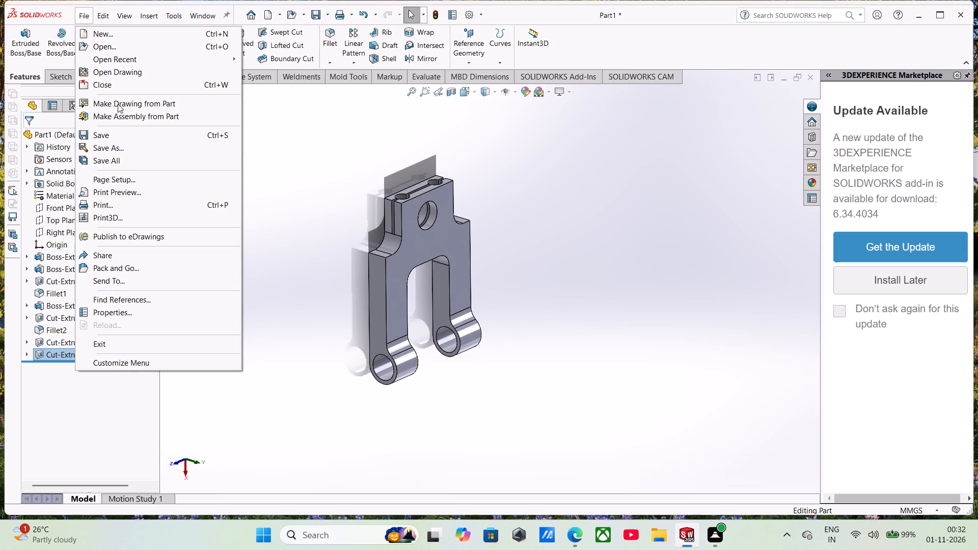
left_click(111, 146)
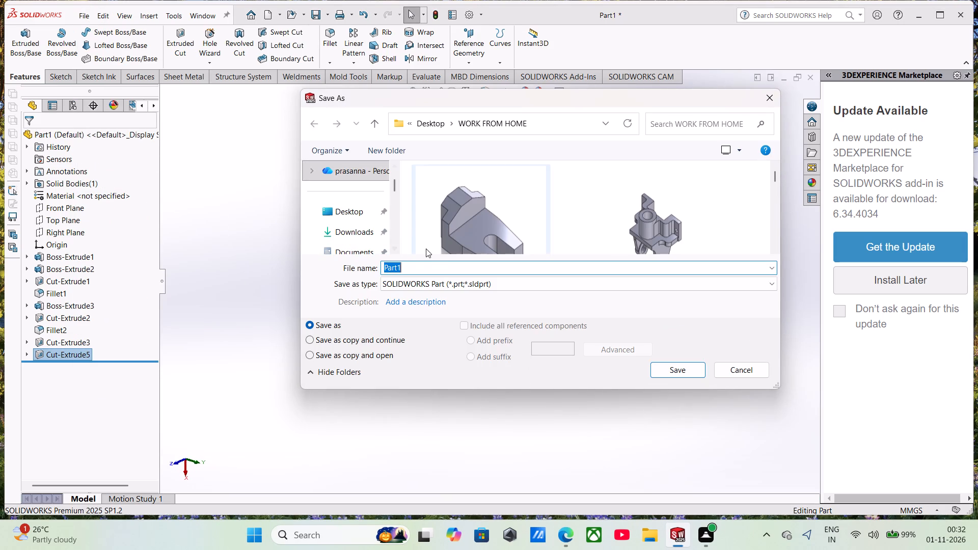
left_click_drag(426, 262, 414, 264)
left_click_drag(414, 264, 384, 272)
type("777777")
key("7")
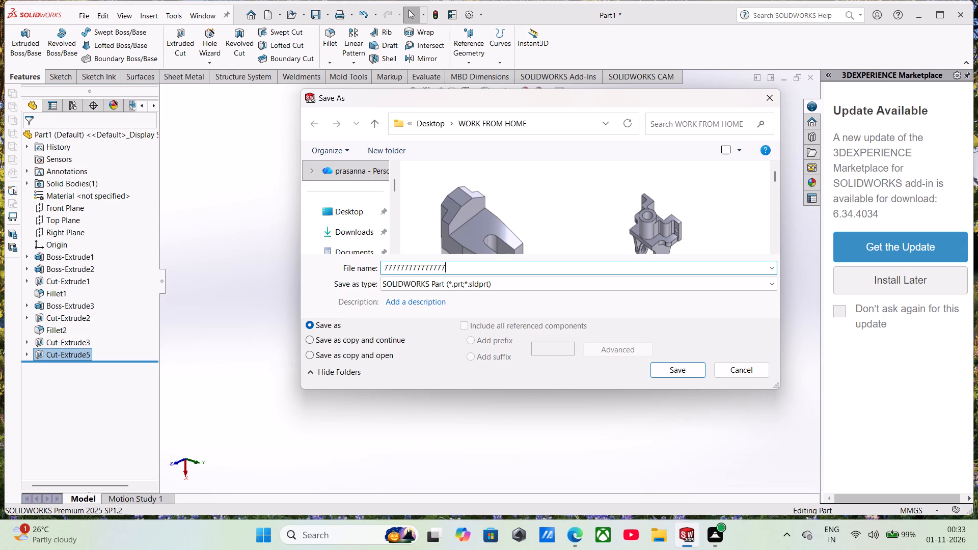
left_click(662, 369)
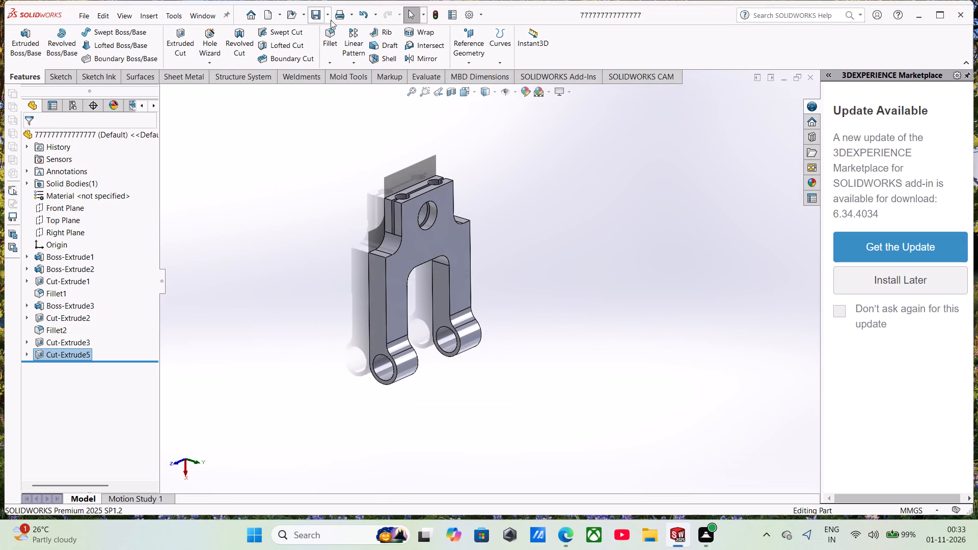
Print the current screen image with Microsoft Print to PDF, saving it as 7777777 in the WORK FROM HOME folder.
left_click(340, 19)
left_click(467, 408)
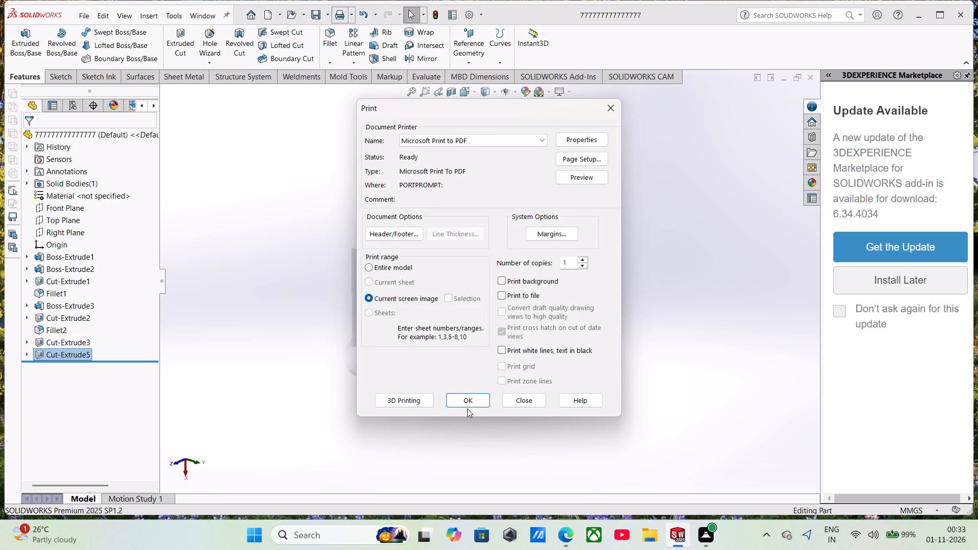
left_click(468, 405)
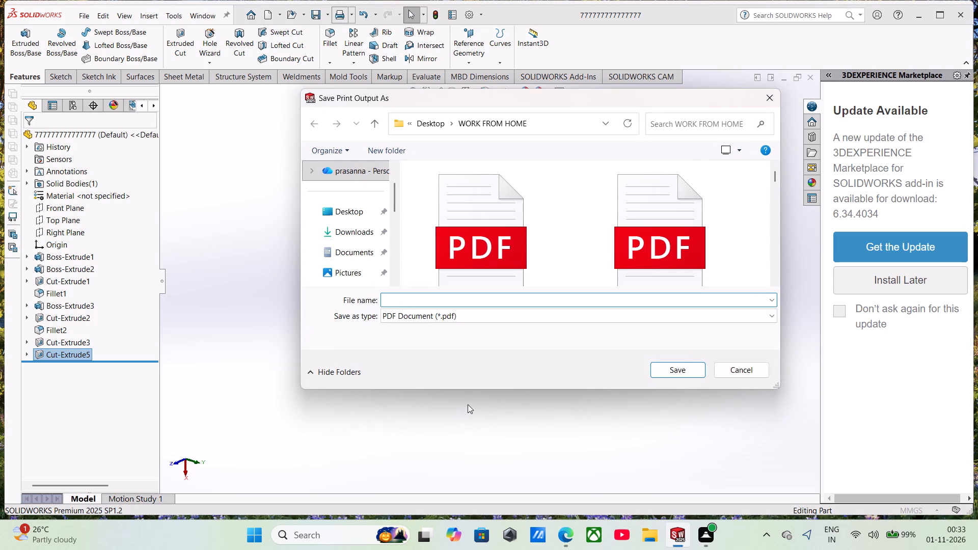
type("7777777")
left_click(678, 374)
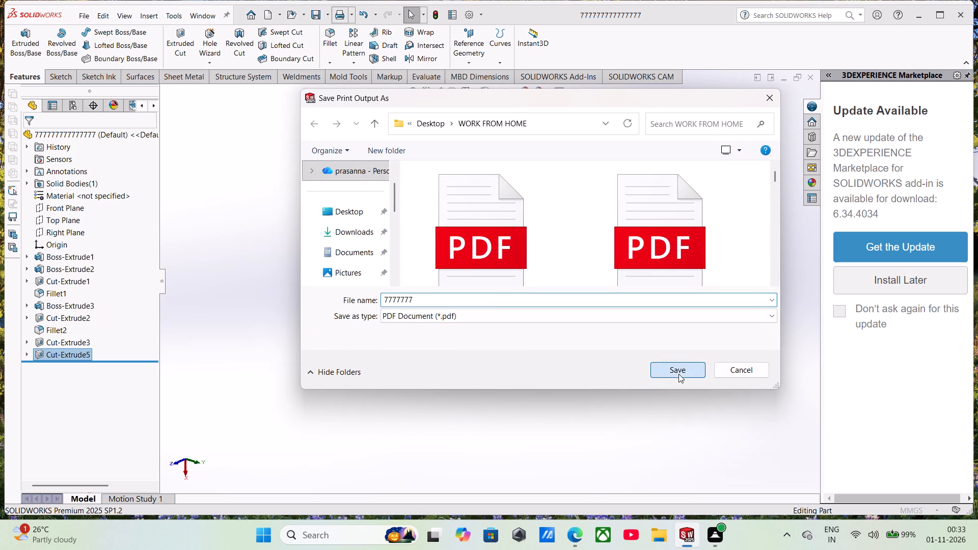